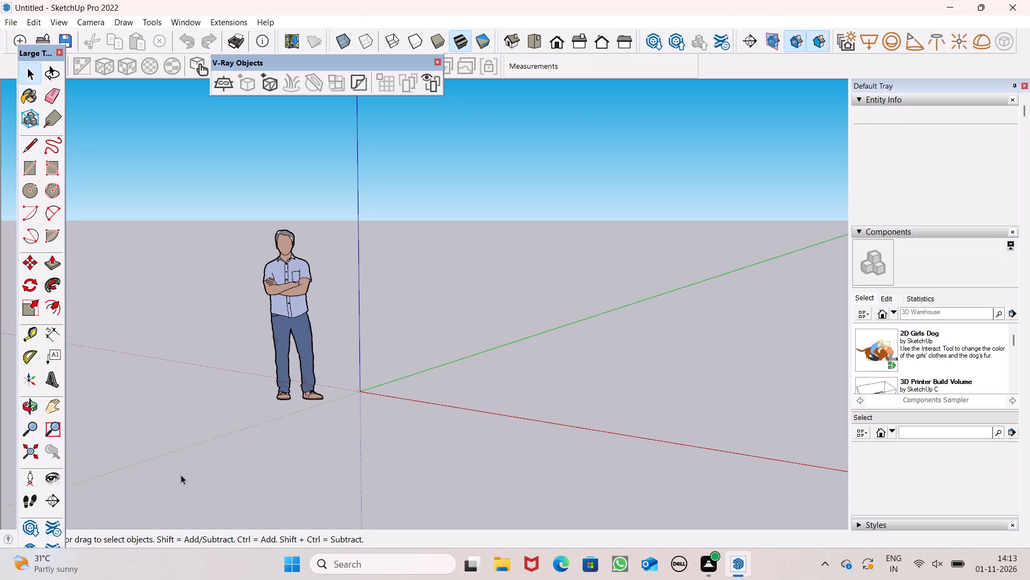
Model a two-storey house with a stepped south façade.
Set the camera to the standard top view of the model.
click(524, 50)
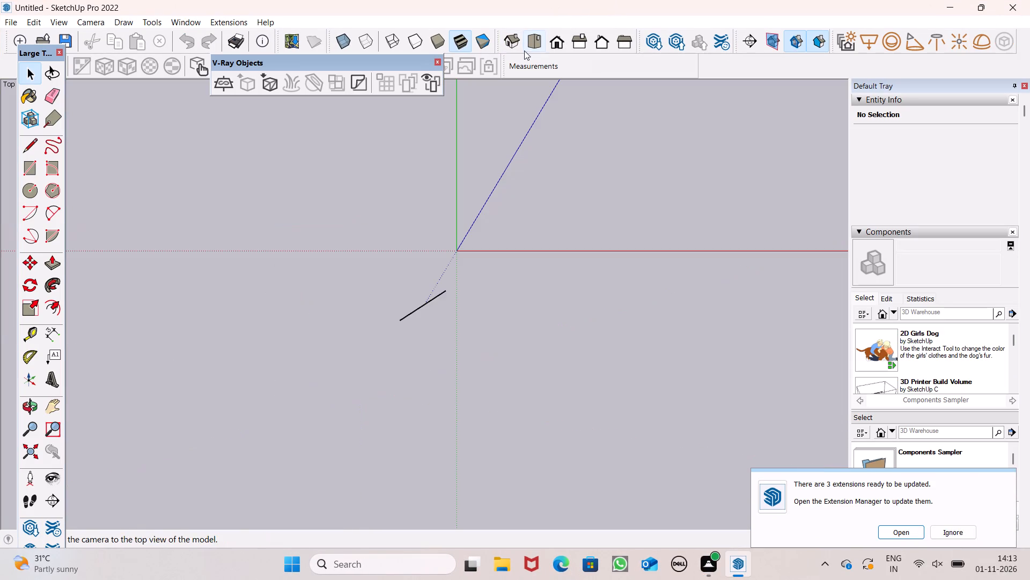
scroll(474, 174, down, 8)
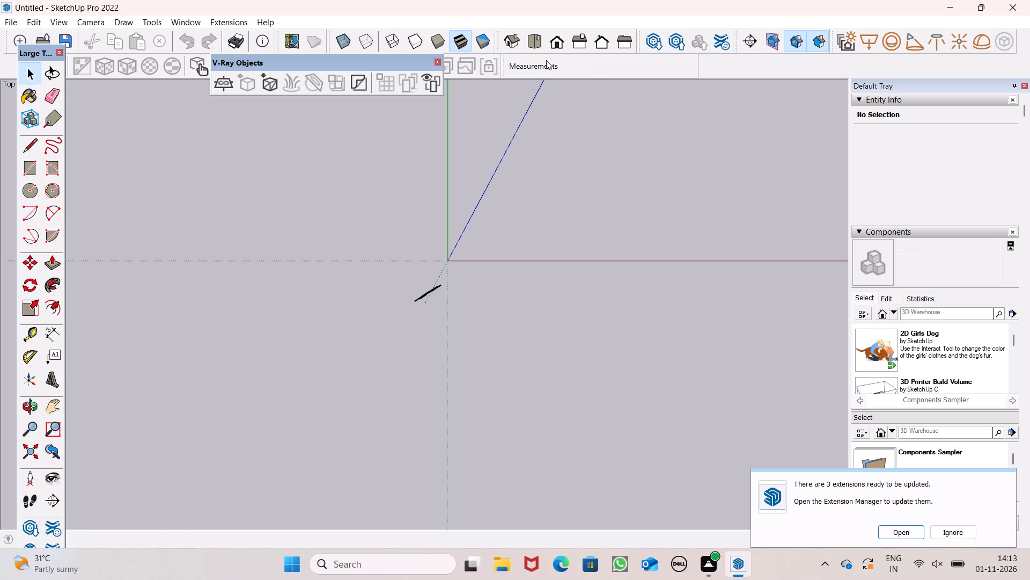
click(535, 44)
Draw a rectangle on the ground plane between the positive red and green axes, starting from its upper-left corner.
scroll(417, 267, down, 17)
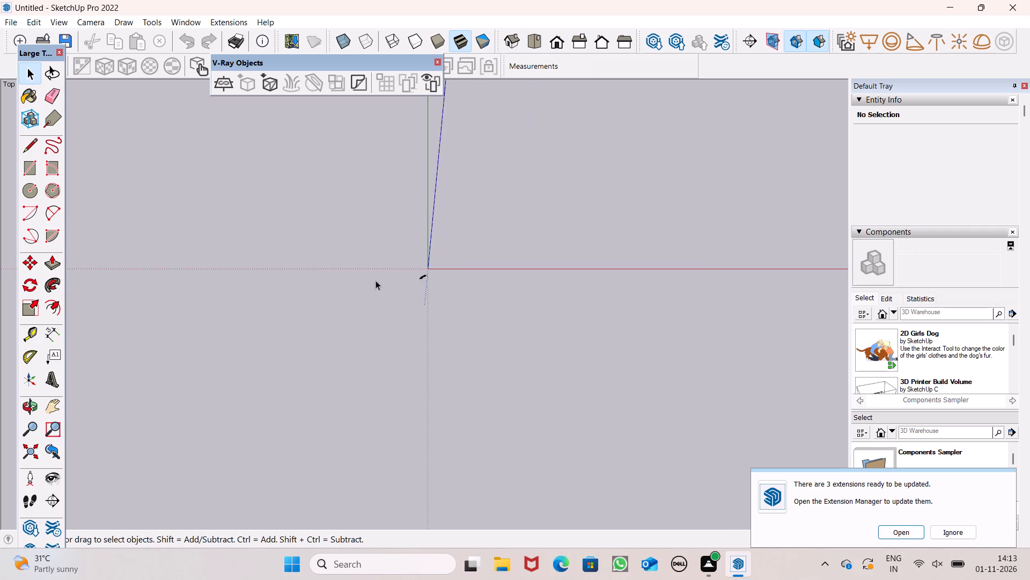
scroll(349, 332, down, 16)
scroll(507, 232, up, 8)
scroll(424, 229, up, 3)
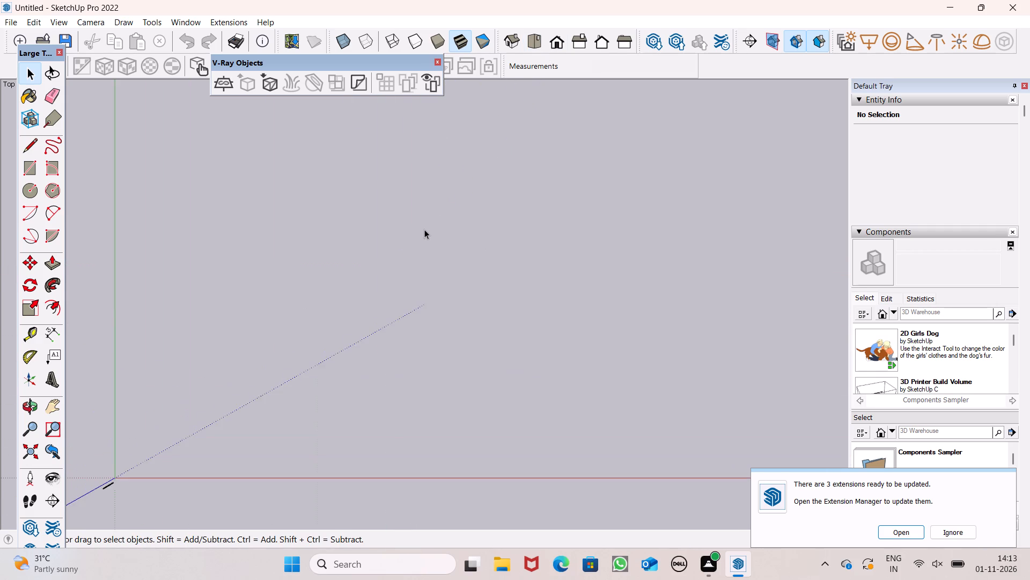
scroll(424, 229, down, 2)
scroll(417, 230, up, 2)
scroll(417, 230, down, 1)
scroll(317, 230, up, 1)
scroll(317, 230, down, 1)
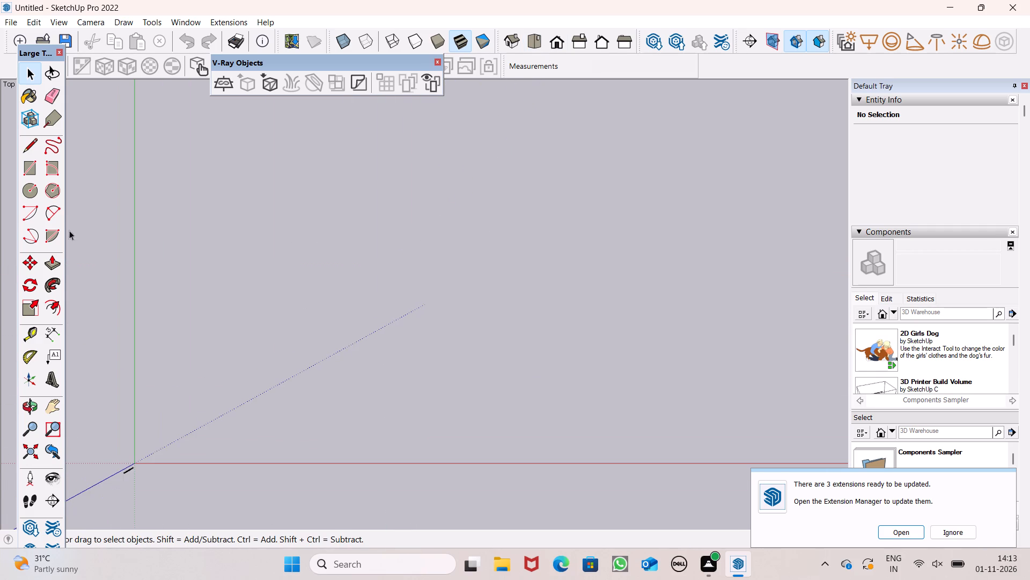
click(27, 167)
click(227, 162)
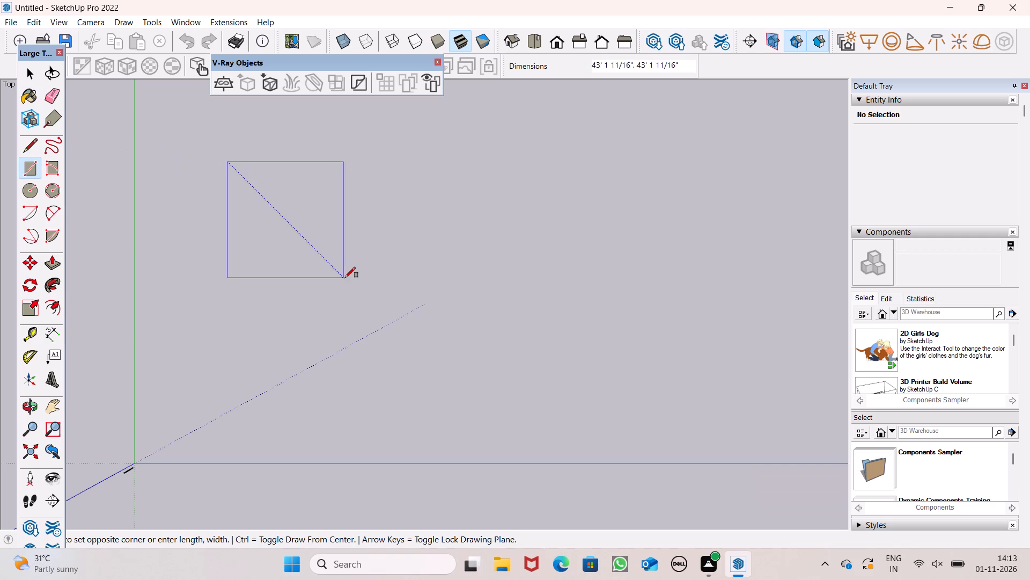
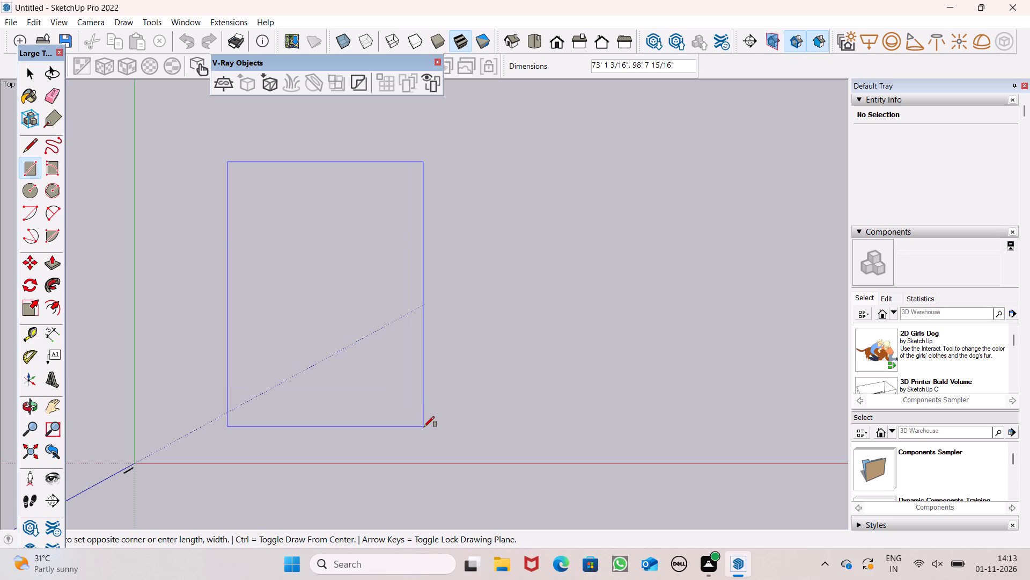
Set the rectangle's dimensions to 30' by 30'.
key(4)
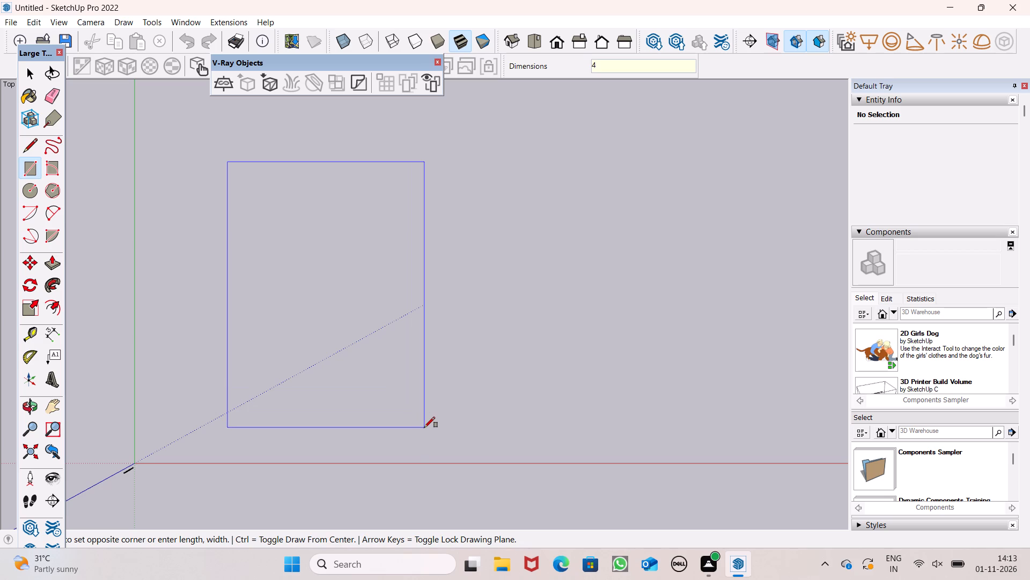
key(BackSpace)
text(30',30')
key(Return)
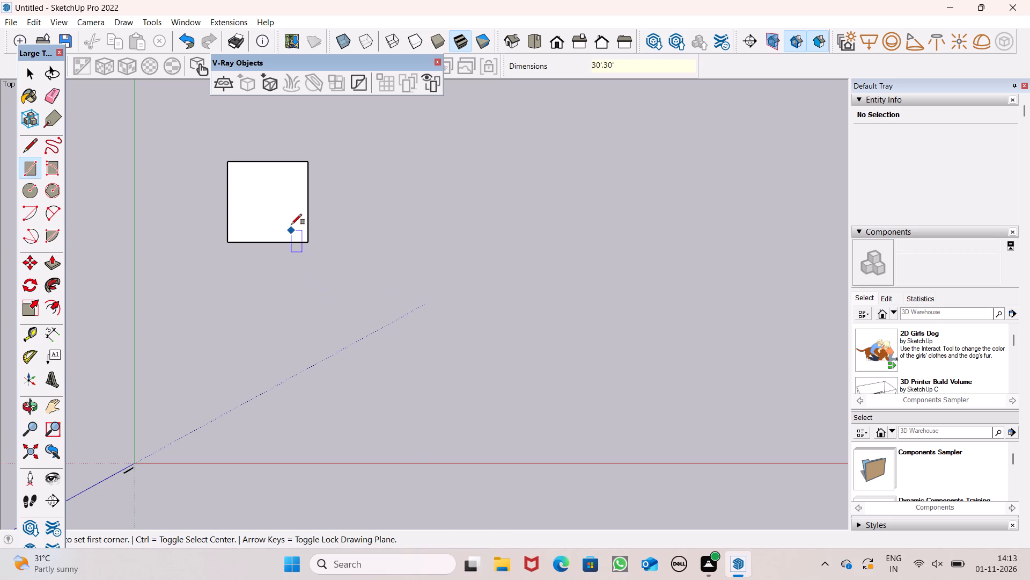
Move the whole square, face and edges, about 70 ft towards the red axis so it sits near the origin, and deselect it.
key(space)
double_click(251, 198)
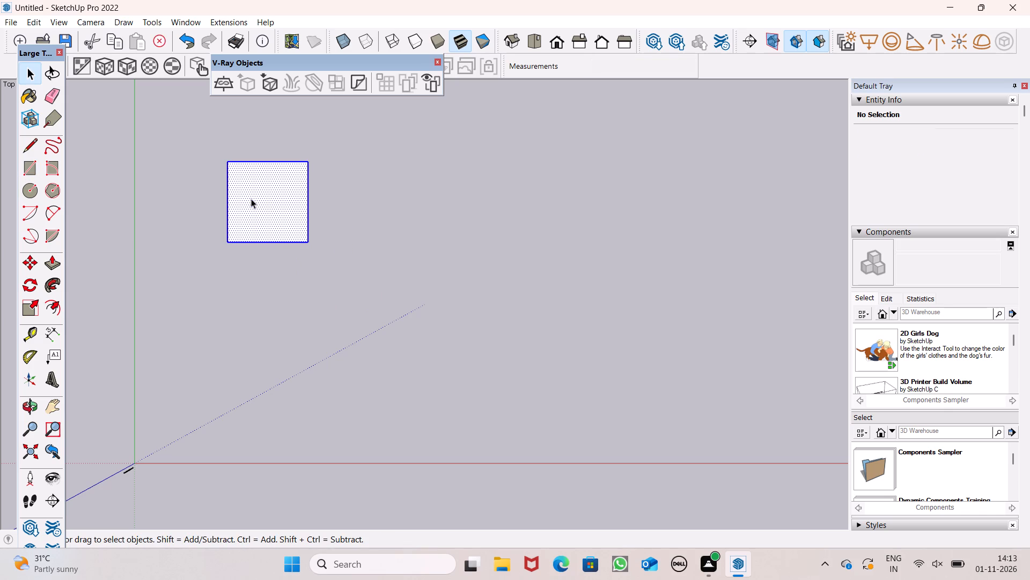
key(m)
key(Return)
drag(262, 201, 253, 329)
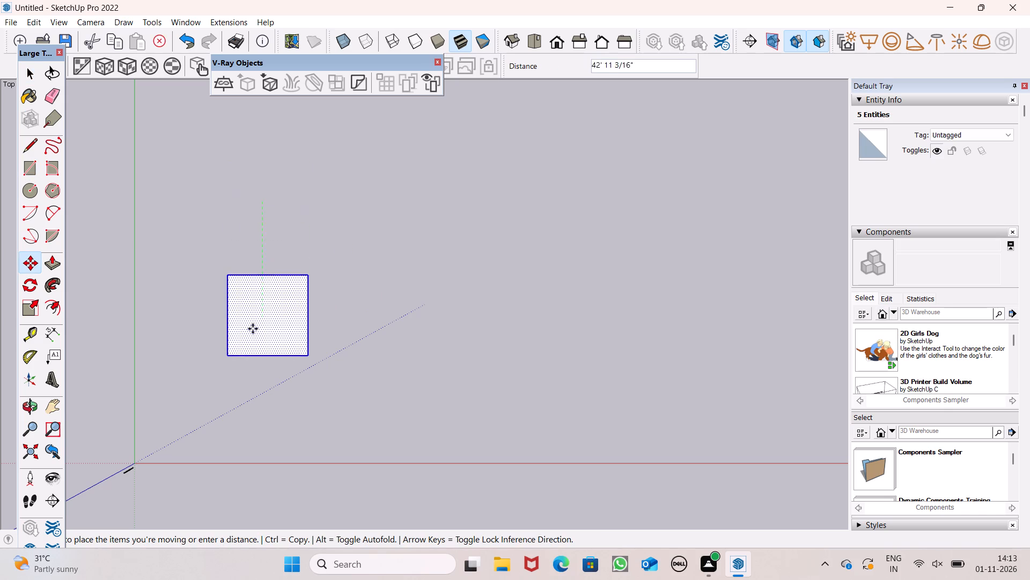
drag(253, 329, 230, 387)
key(space)
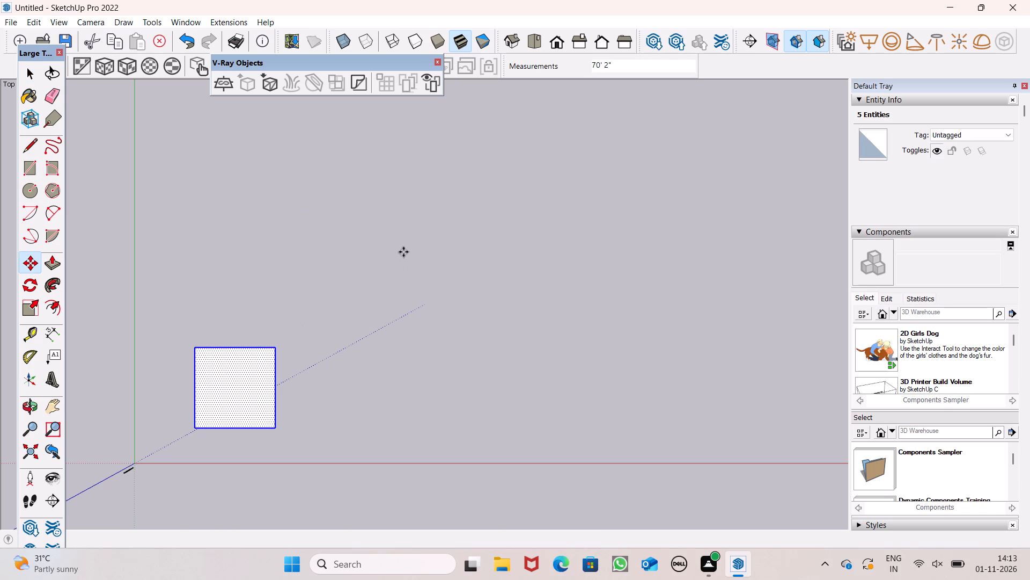
click(403, 252)
Push/Pull the square face upward from the ground plane to form a box.
scroll(376, 370, down, 3)
middle_drag(322, 415, 391, 89)
scroll(249, 285, up, 1)
middle_drag(249, 285, 242, 273)
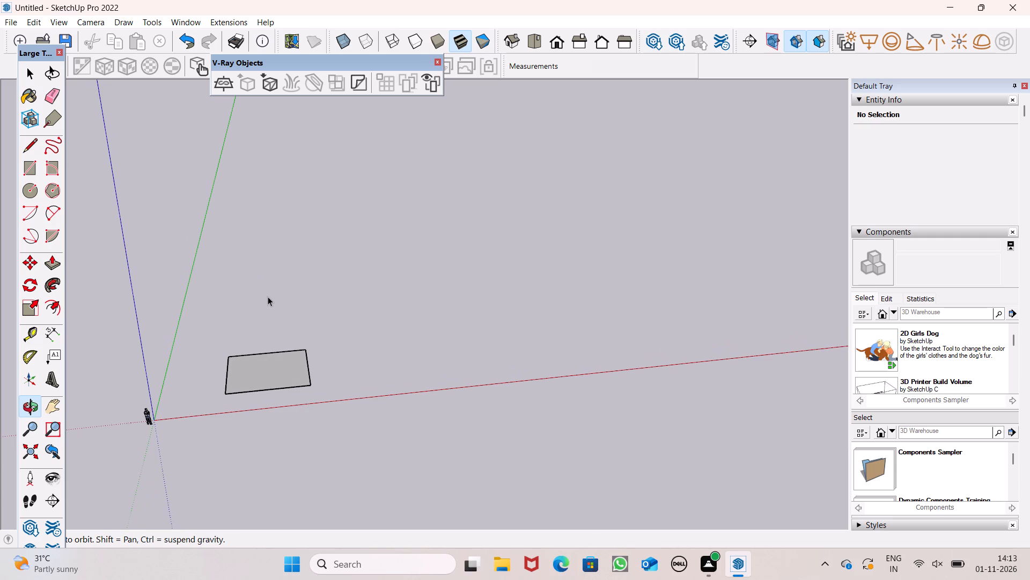
scroll(268, 296, up, 1)
click(53, 259)
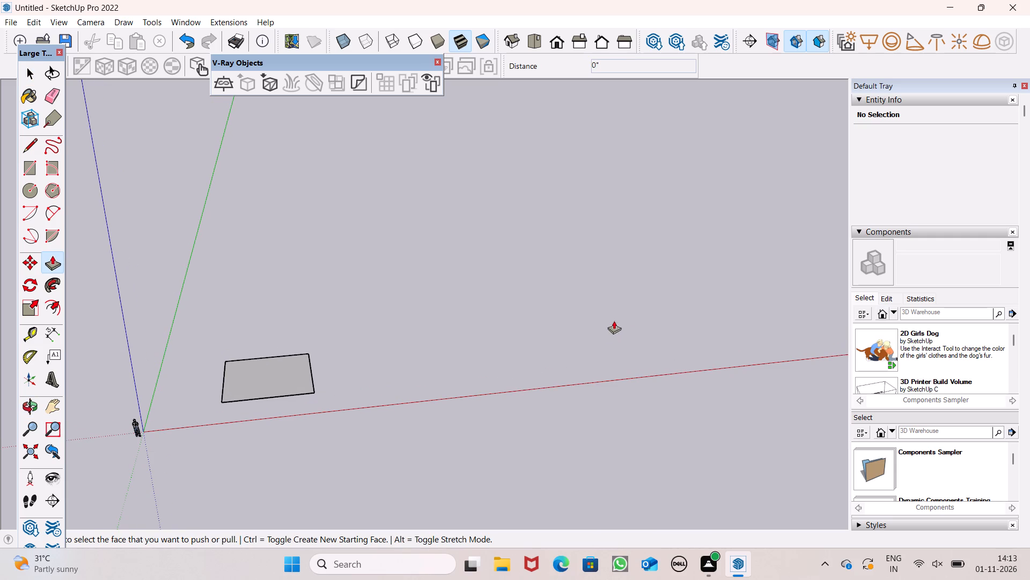
scroll(600, 318, up, 2)
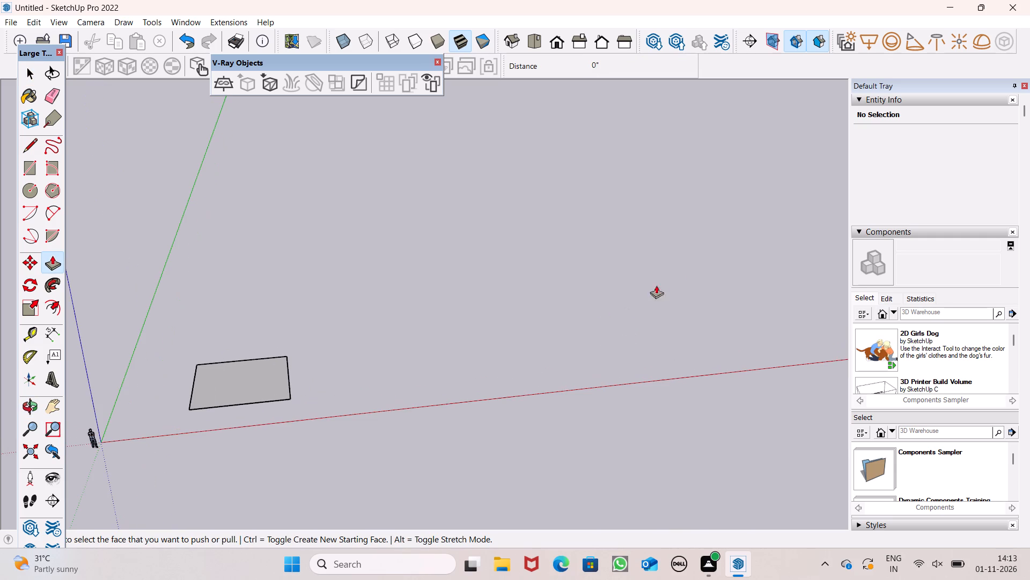
scroll(295, 283, down, 4)
scroll(152, 341, up, 5)
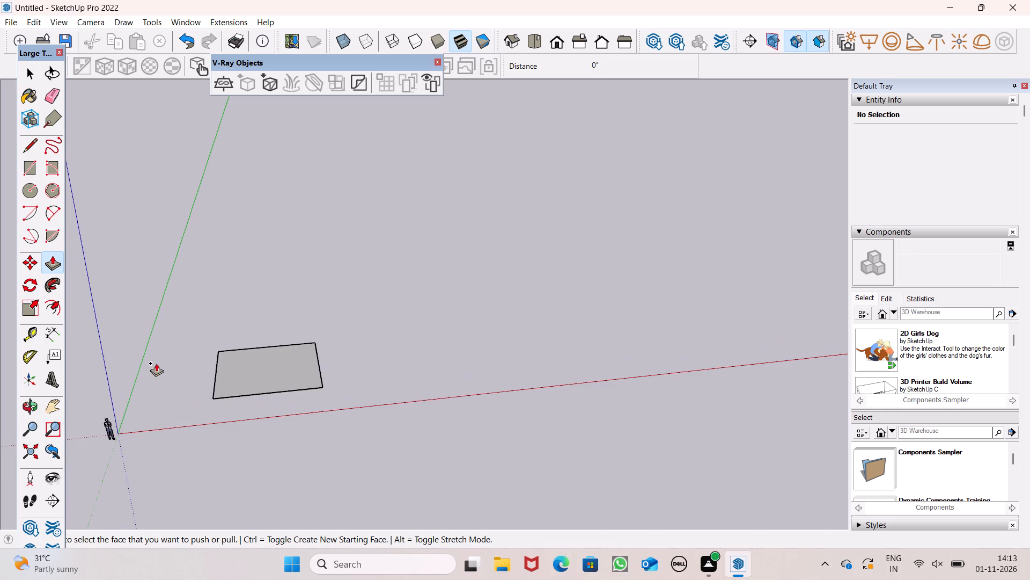
scroll(204, 380, up, 4)
scroll(265, 387, up, 3)
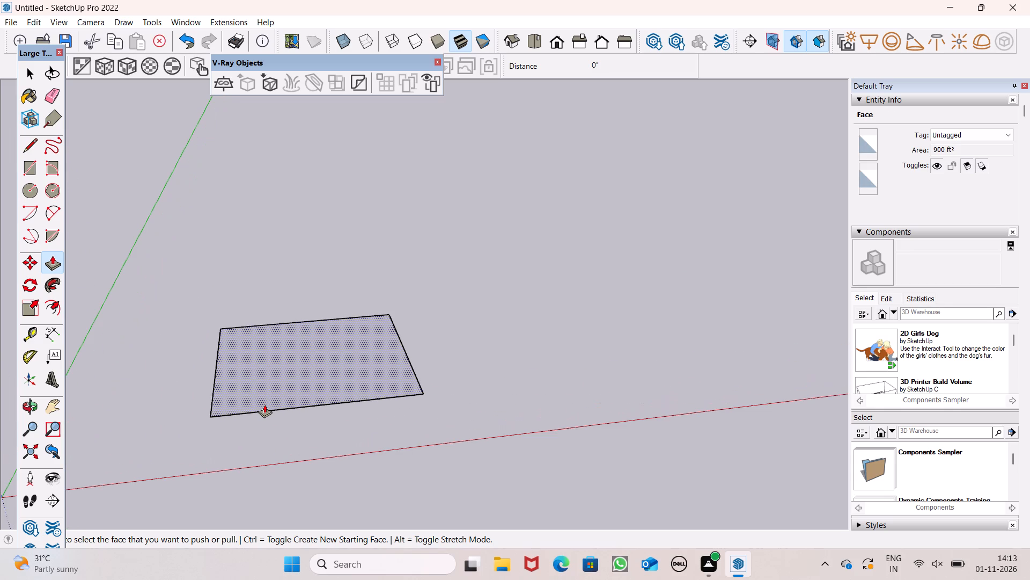
click(263, 397)
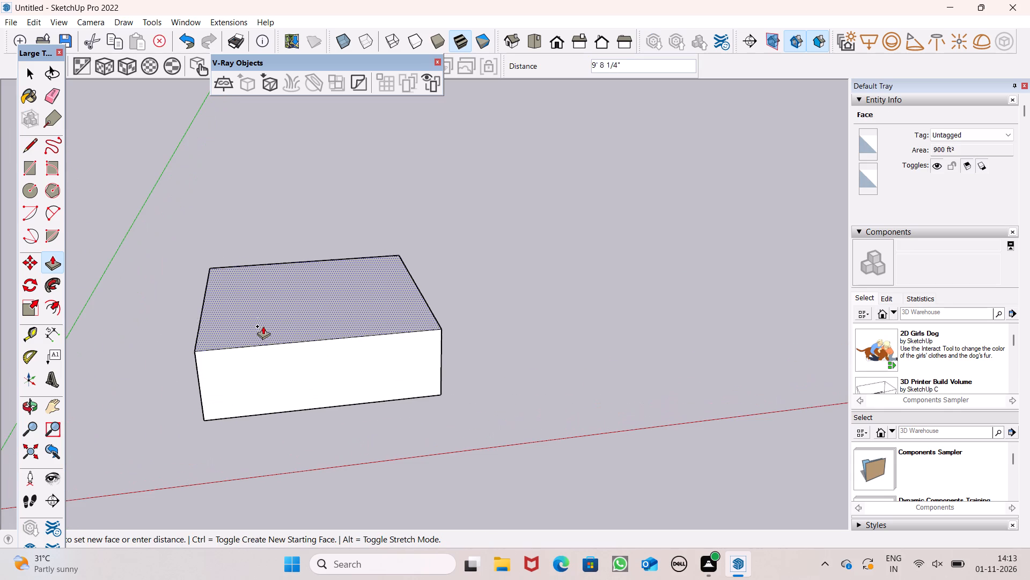
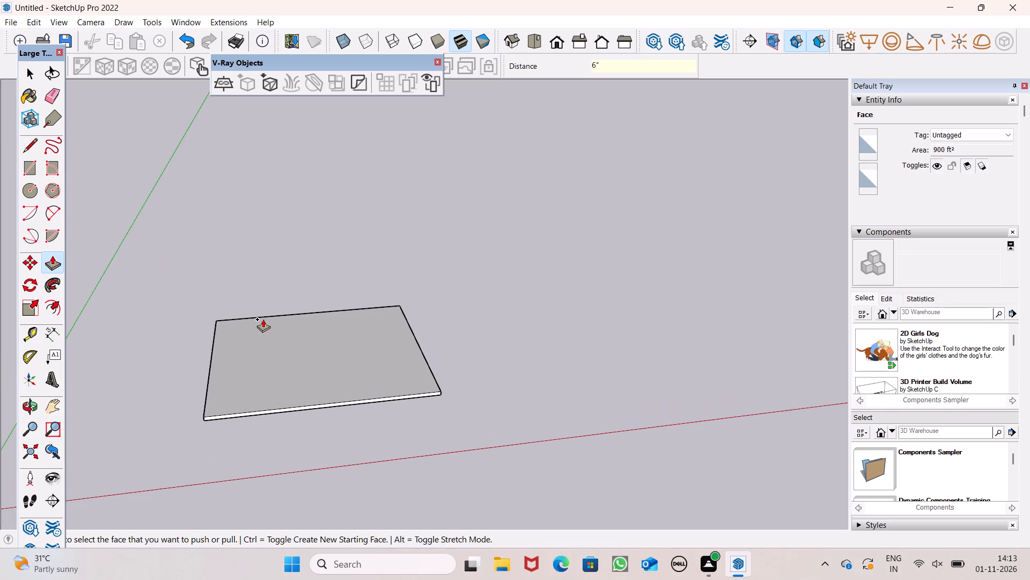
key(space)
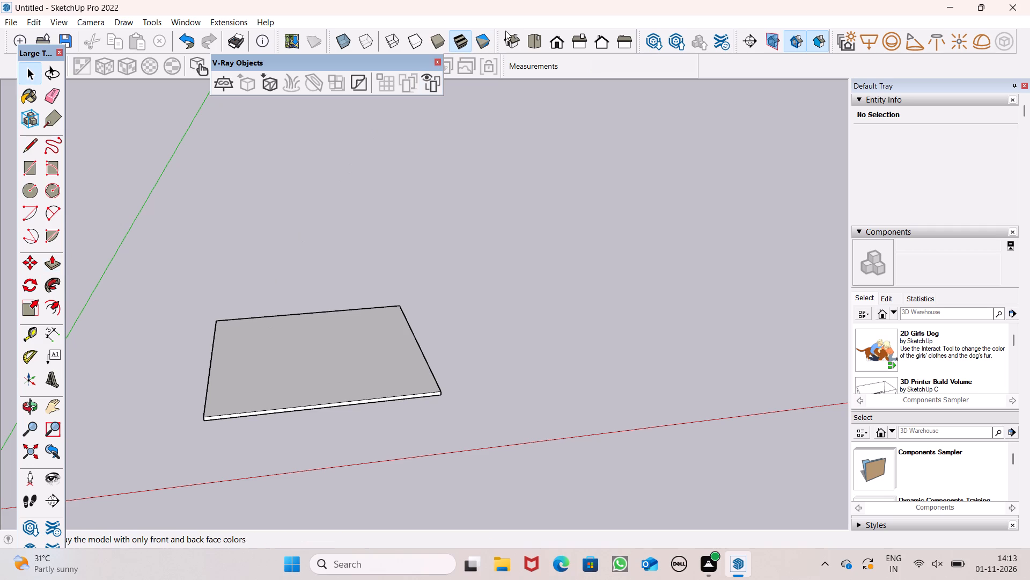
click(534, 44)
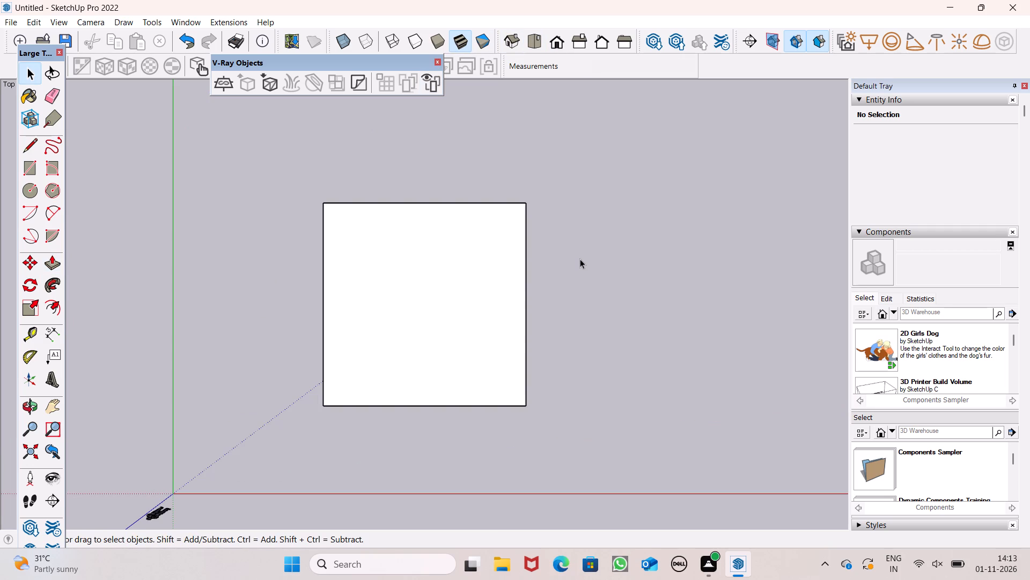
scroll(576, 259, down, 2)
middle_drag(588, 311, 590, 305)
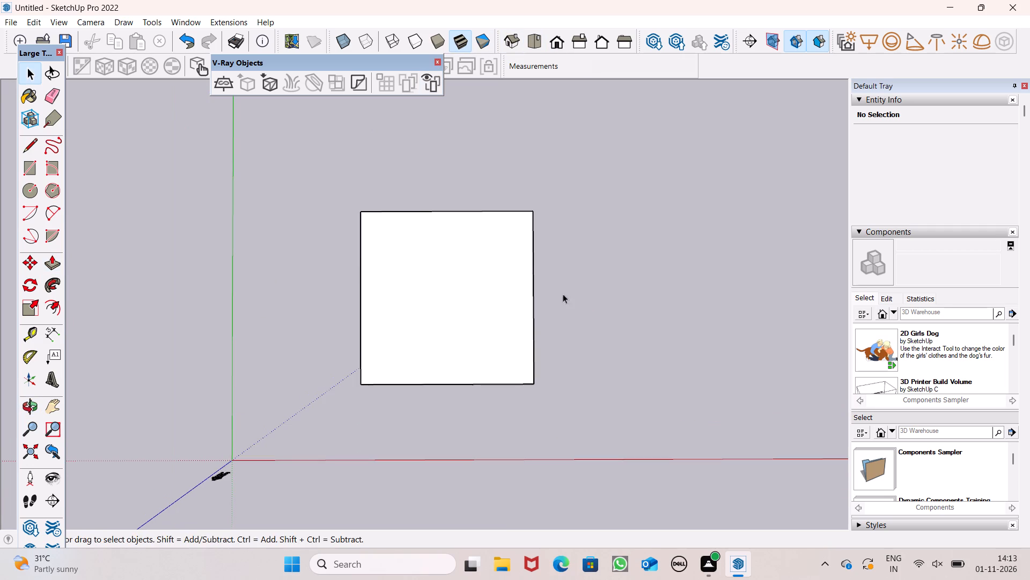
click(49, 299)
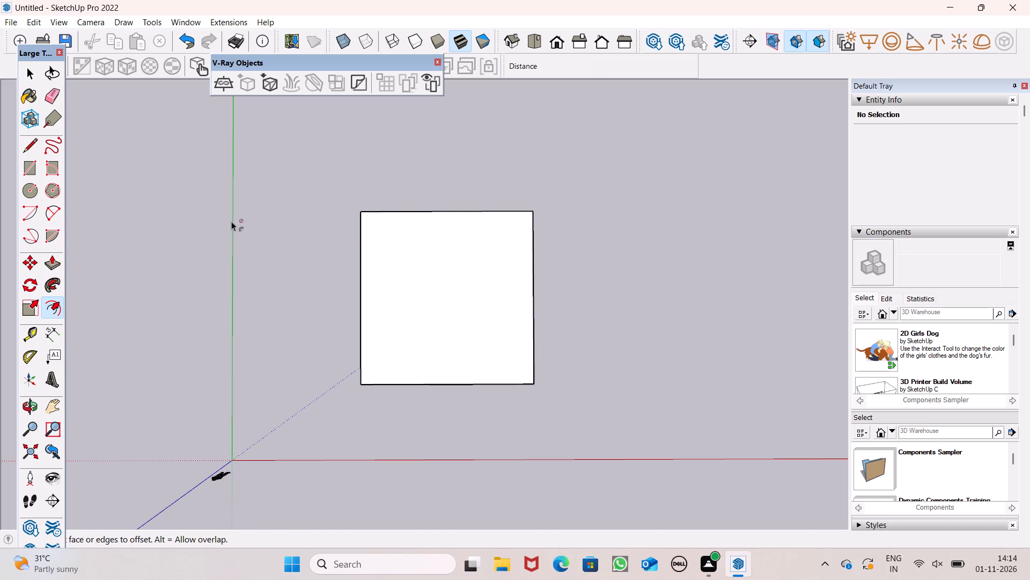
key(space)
Push/Pull two slab side faces outward: the far-end one about 4' 5" along the red axis, the one facing that axis about 2' 6".
scroll(194, 239, down, 1)
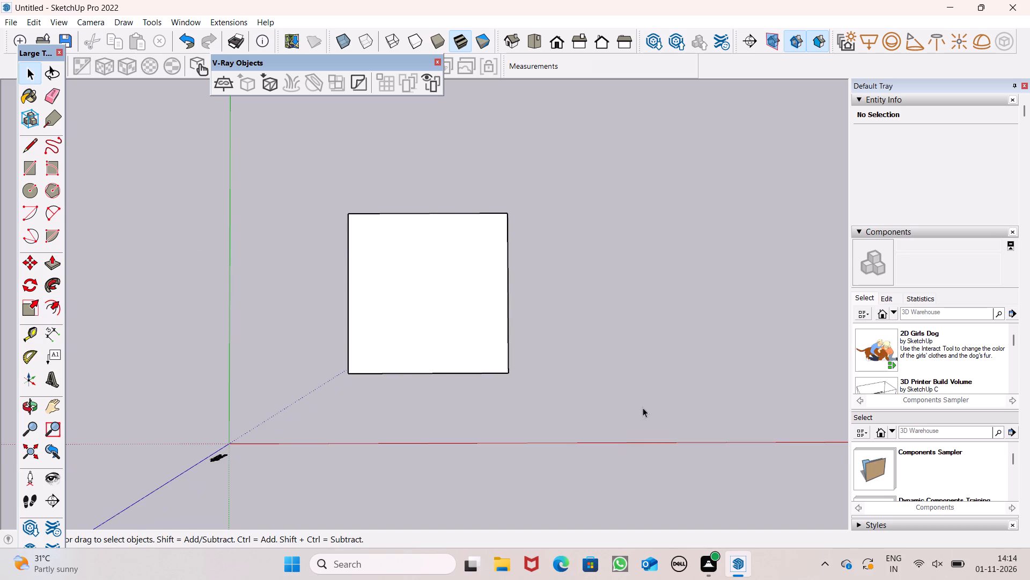
middle_drag(643, 408, 342, 88)
click(51, 268)
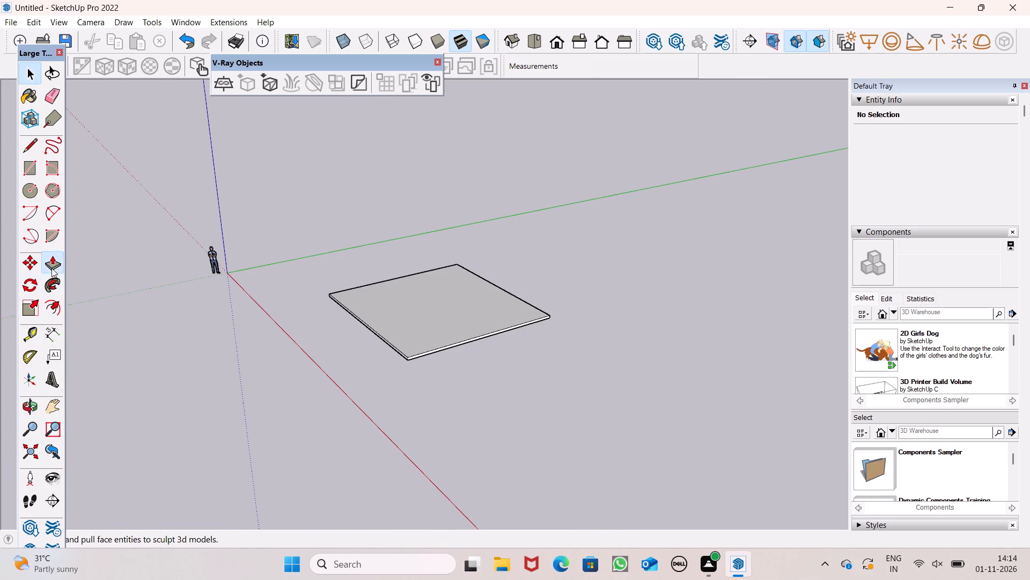
scroll(438, 373, up, 6)
drag(431, 358, 436, 363)
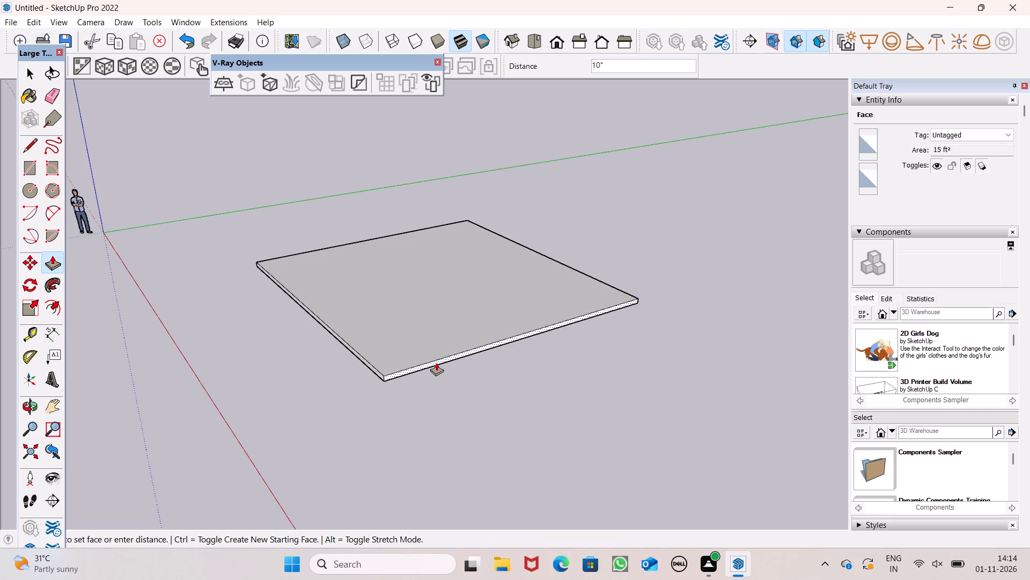
drag(436, 363, 451, 390)
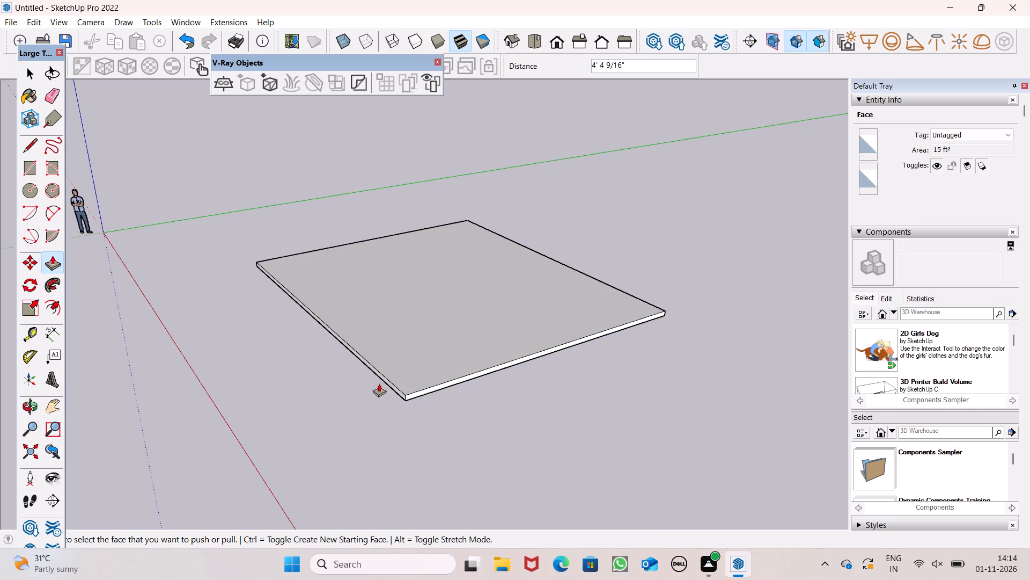
drag(390, 387, 366, 412)
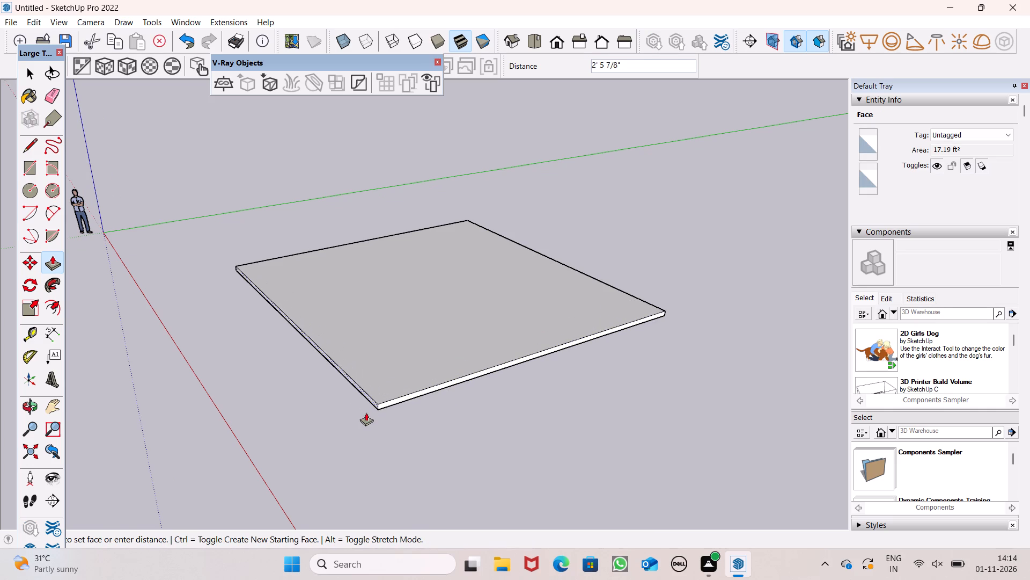
key(space)
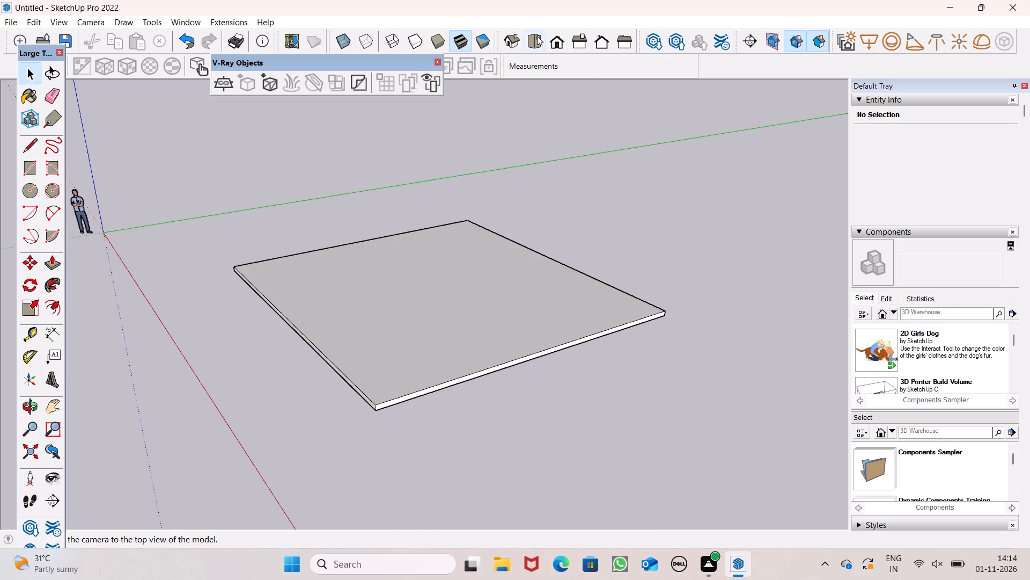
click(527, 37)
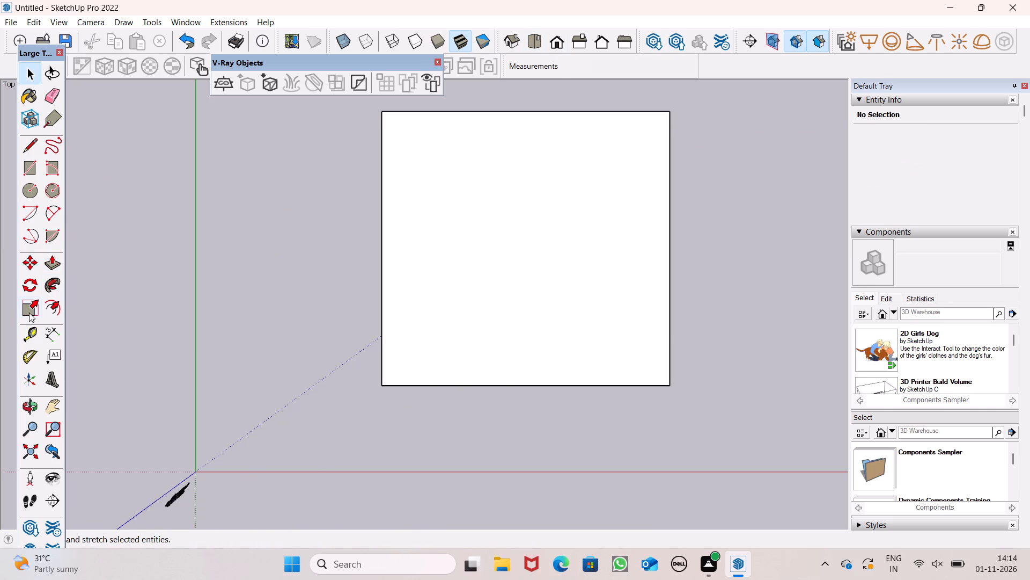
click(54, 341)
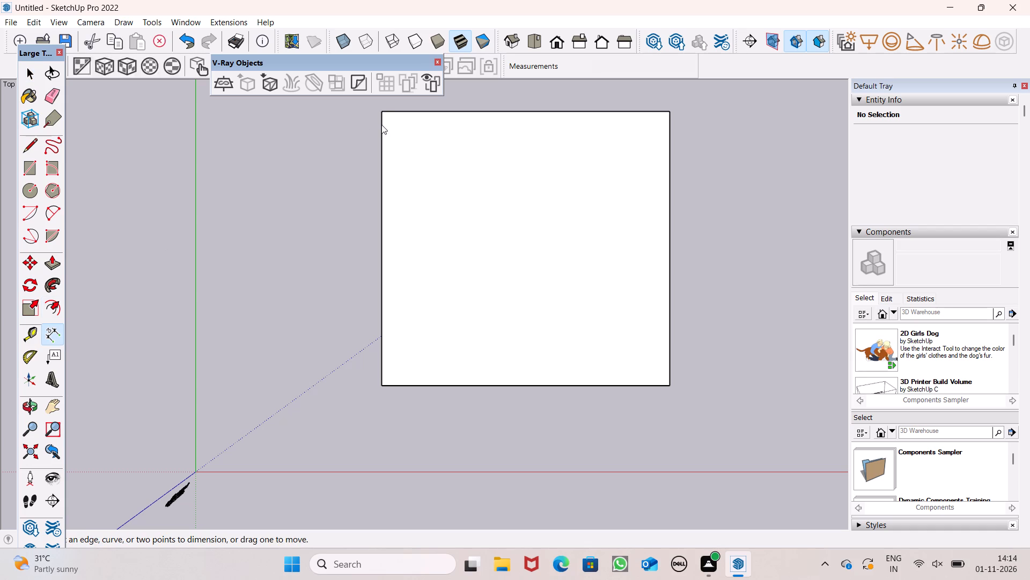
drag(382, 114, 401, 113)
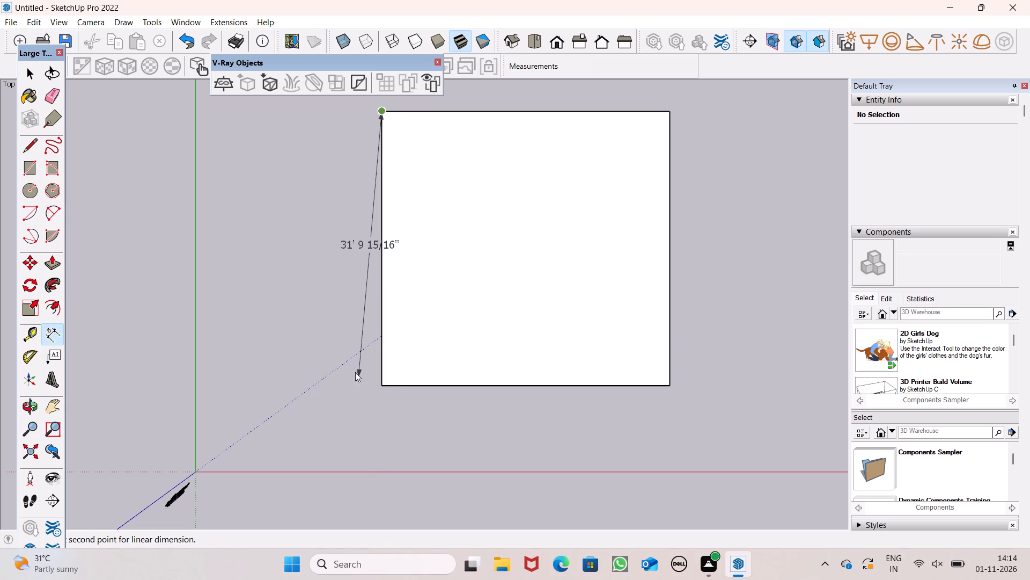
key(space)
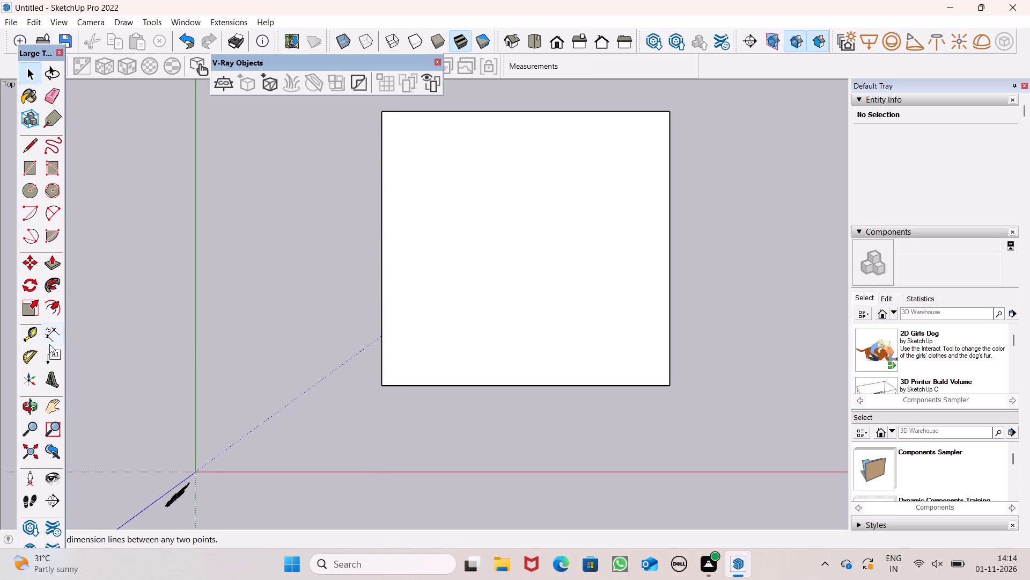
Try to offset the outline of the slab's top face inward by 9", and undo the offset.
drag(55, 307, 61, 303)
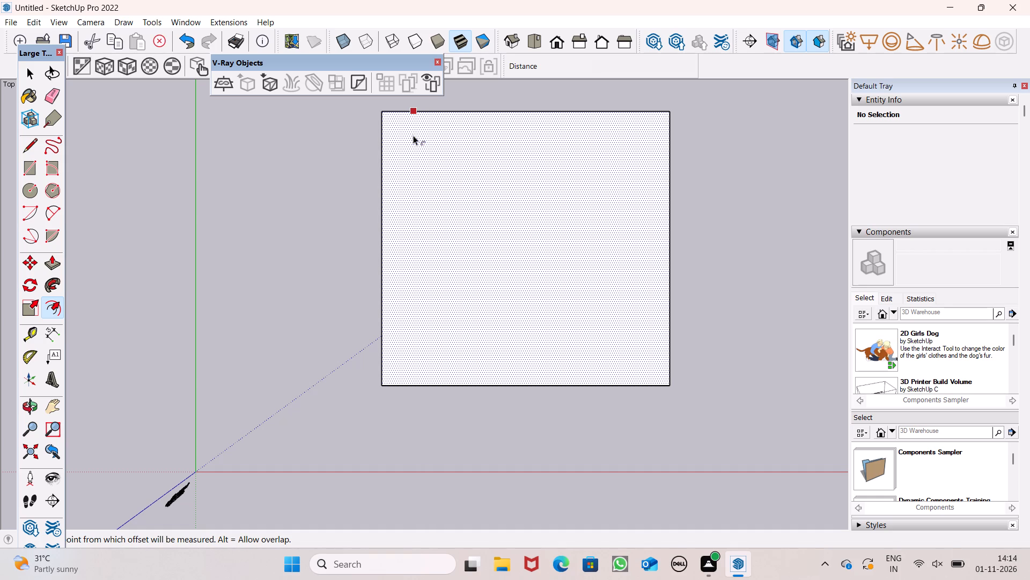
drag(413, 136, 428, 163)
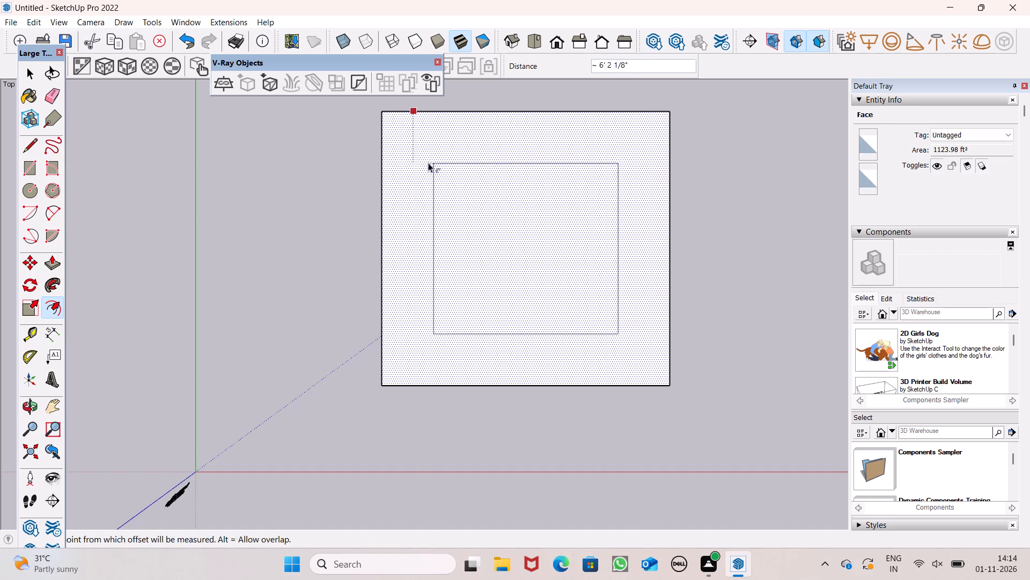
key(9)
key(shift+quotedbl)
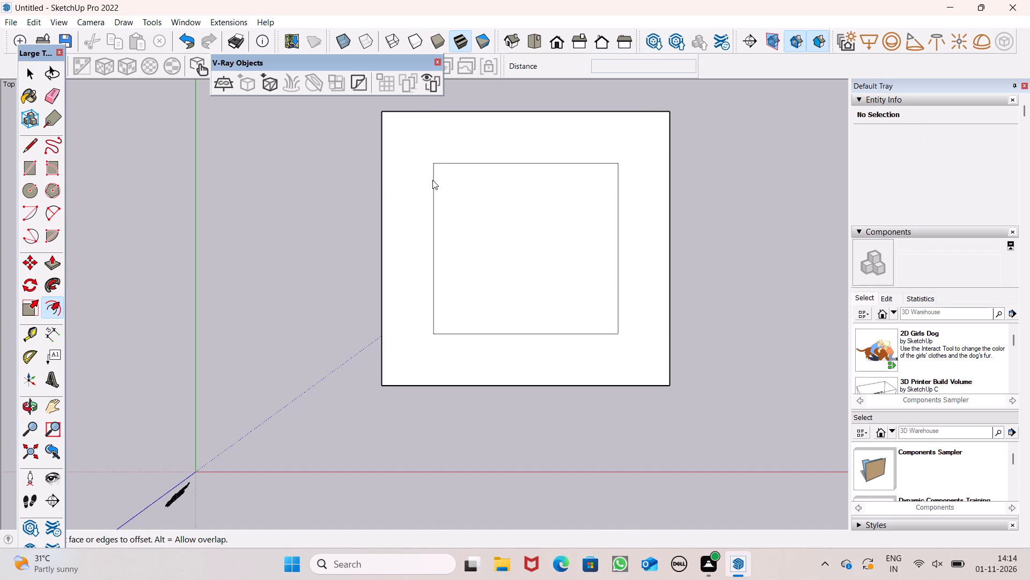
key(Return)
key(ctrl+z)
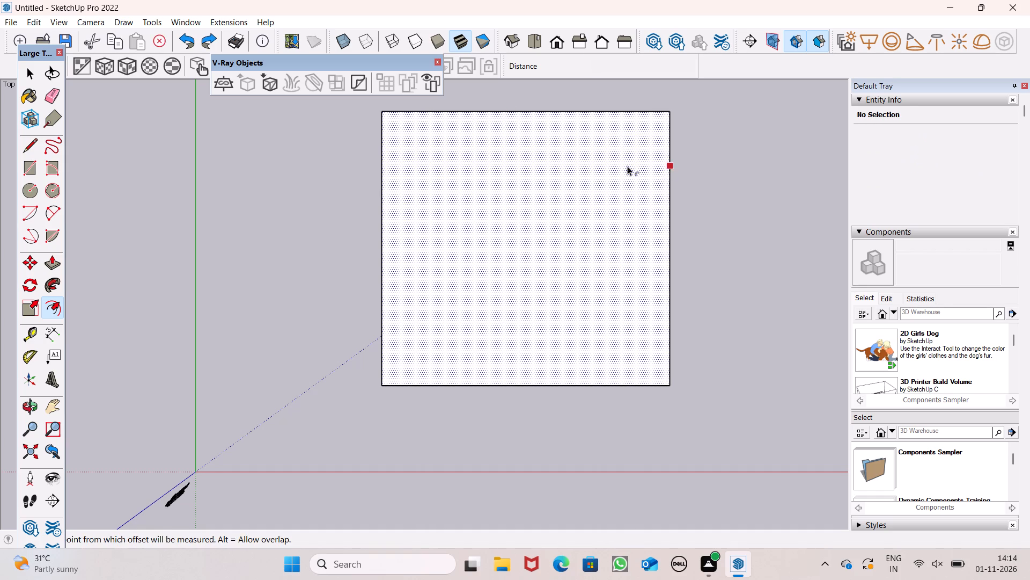
Offset the outline of the slab's top face inward by about 6'.
drag(451, 134, 452, 162)
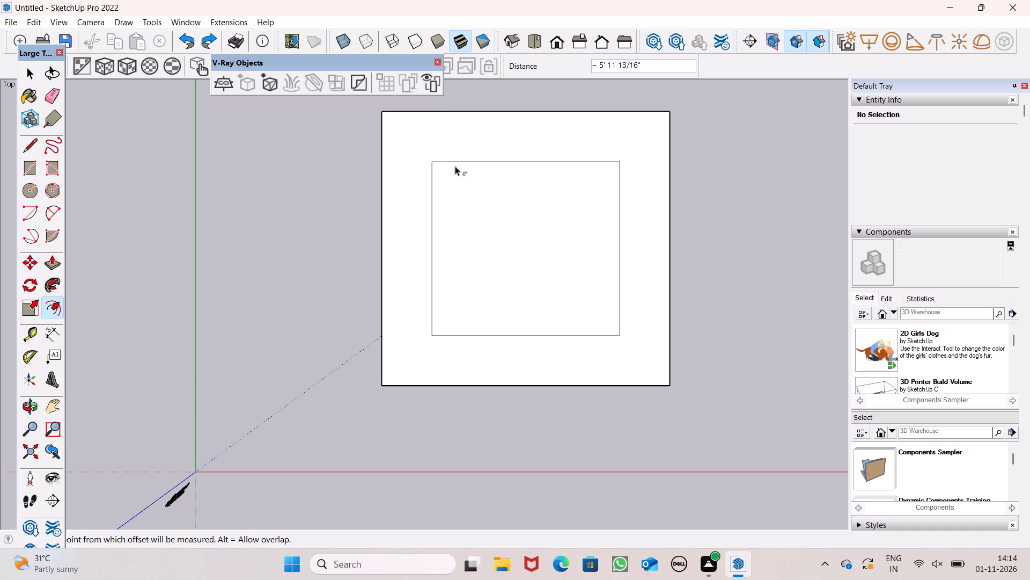
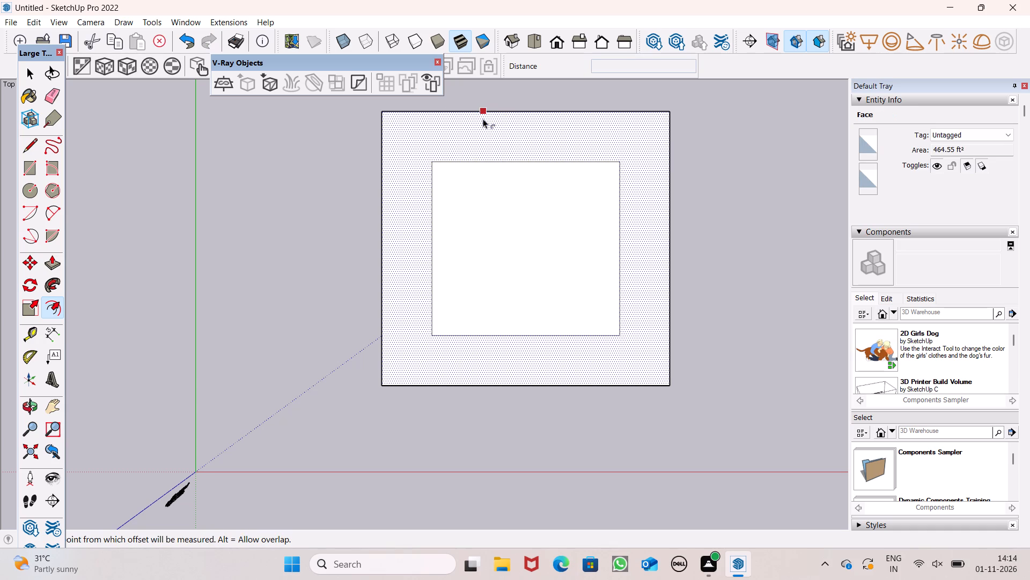
Undo the last offset and offset the outline of the slab's top face inward by 9" instead.
key(ctrl+z)
drag(451, 120, 454, 163)
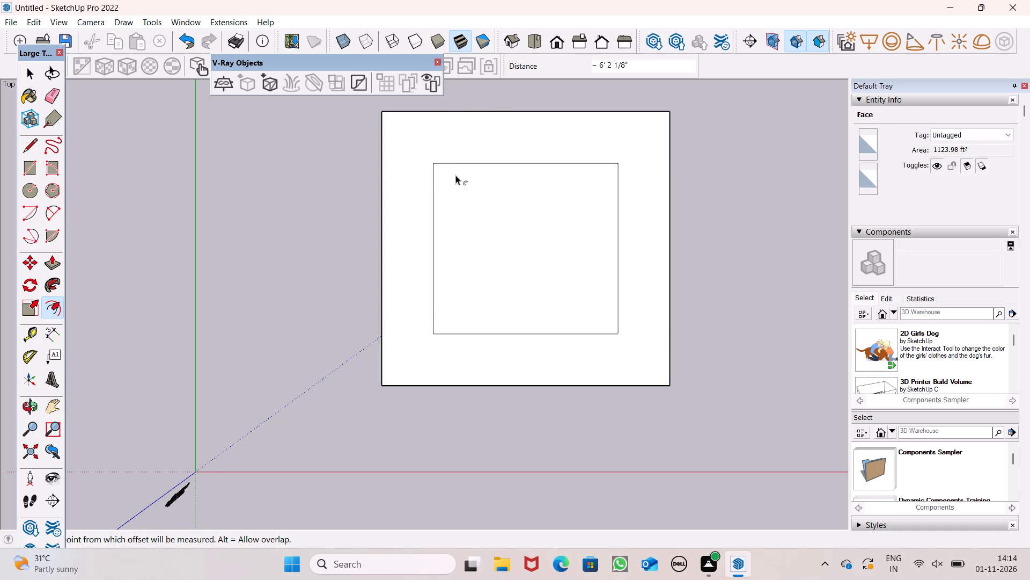
text(9")
key(Return)
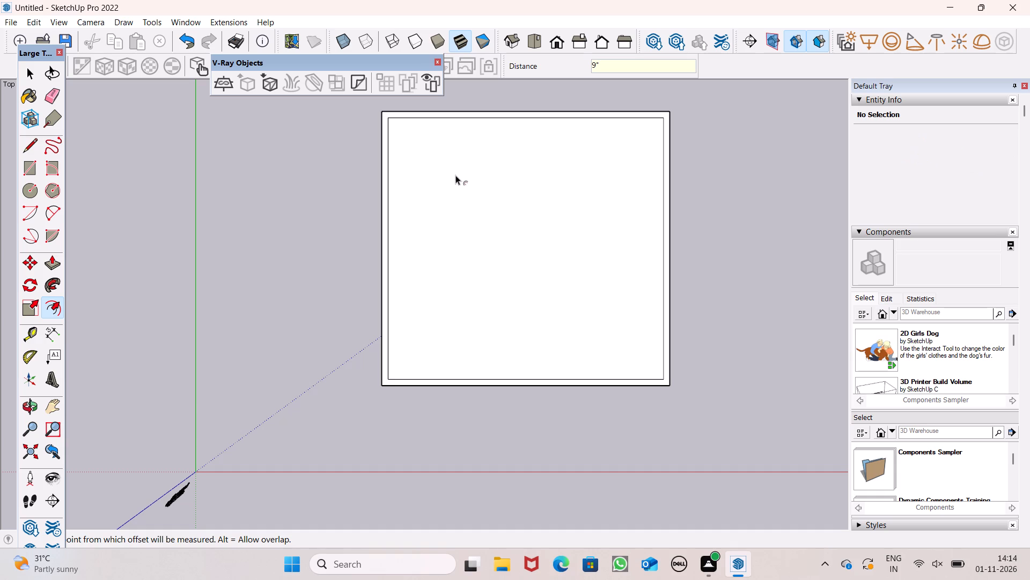
key(space)
With the Tape Measure, create a guide inside the inner wall outline, parallel to its edge nearest the green axis.
scroll(261, 234, down, 1)
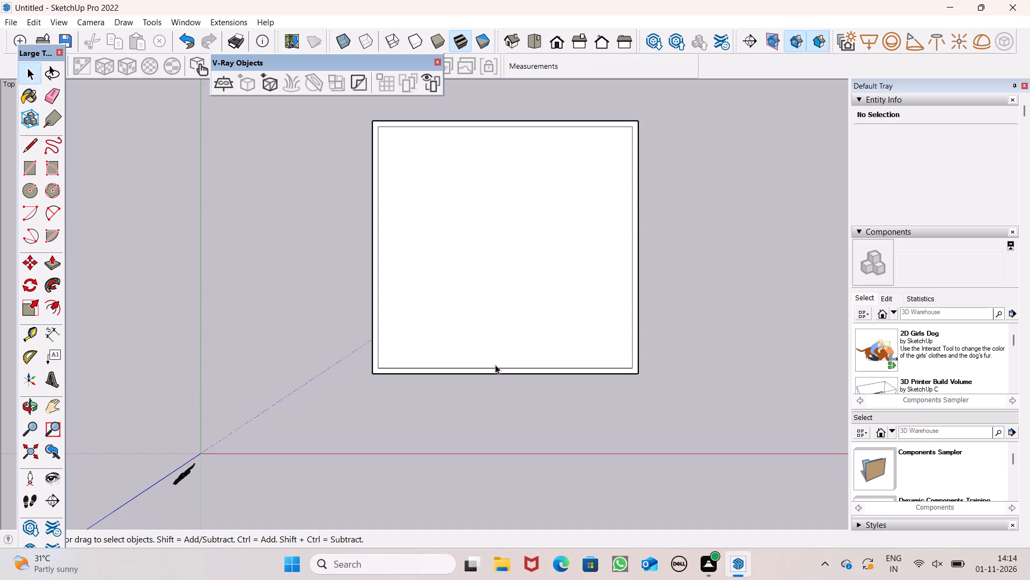
middle_drag(501, 366, 472, 142)
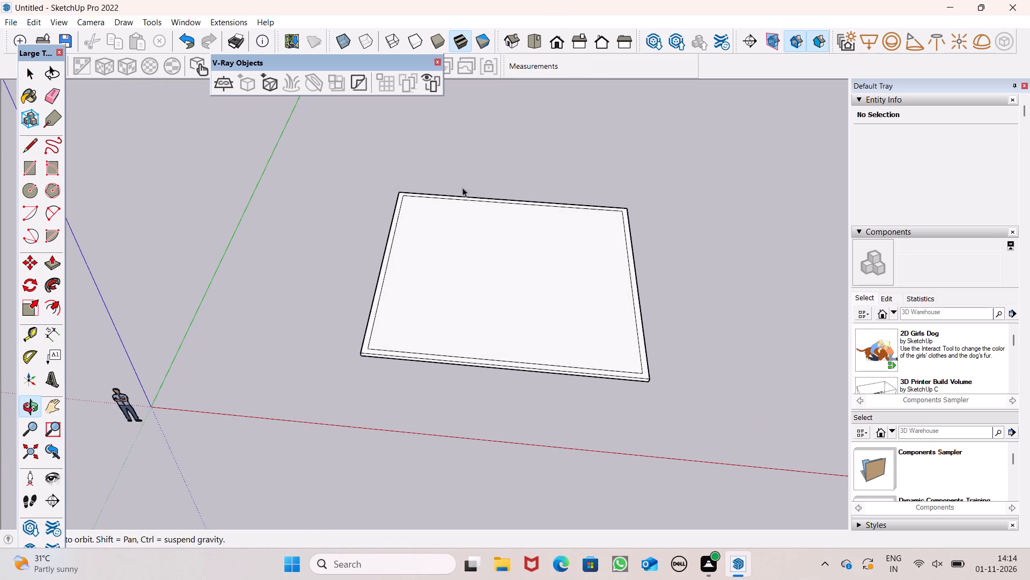
scroll(462, 196, down, 2)
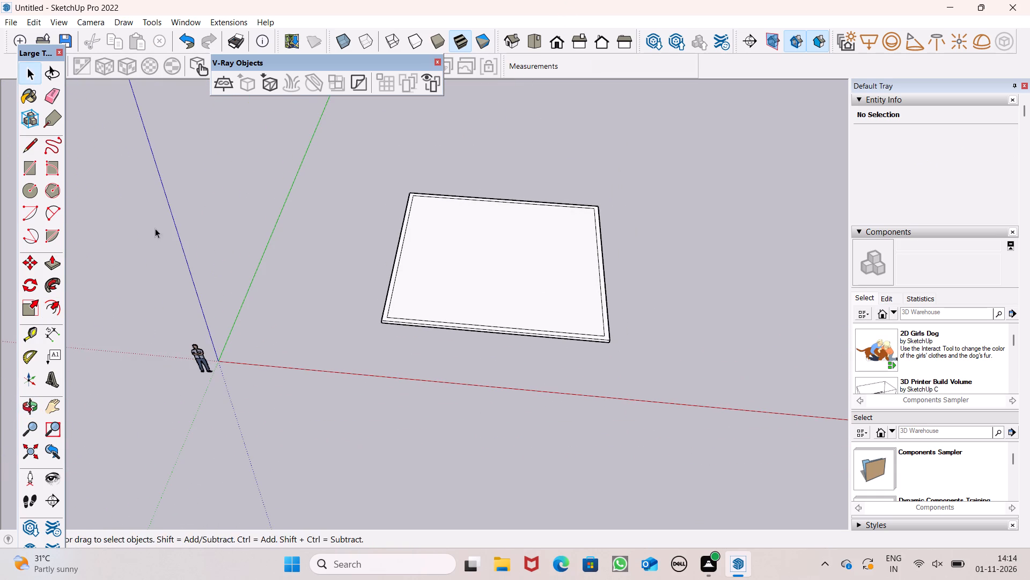
click(26, 337)
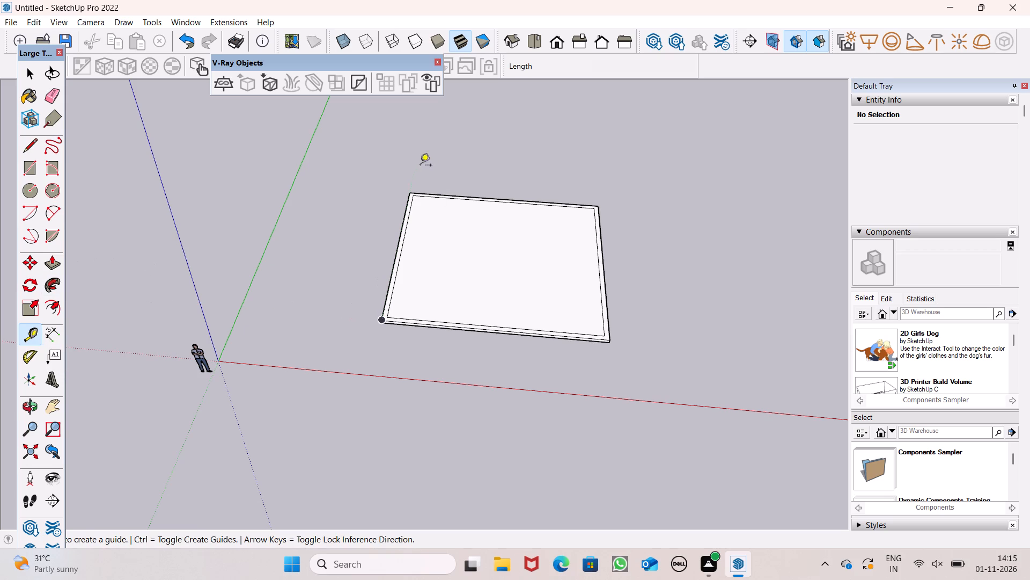
click(528, 33)
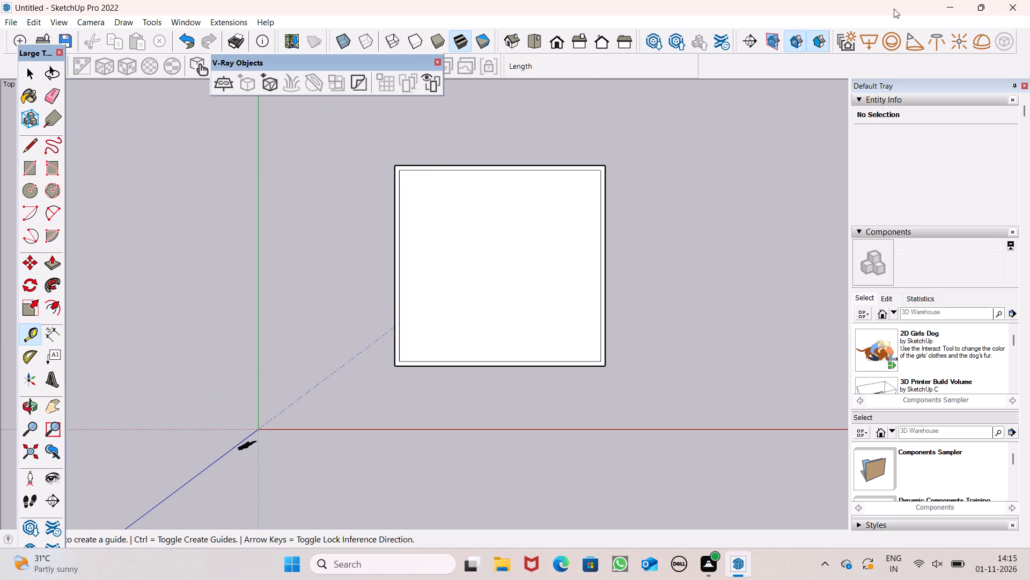
scroll(836, 32, down, 1)
scroll(644, 286, up, 2)
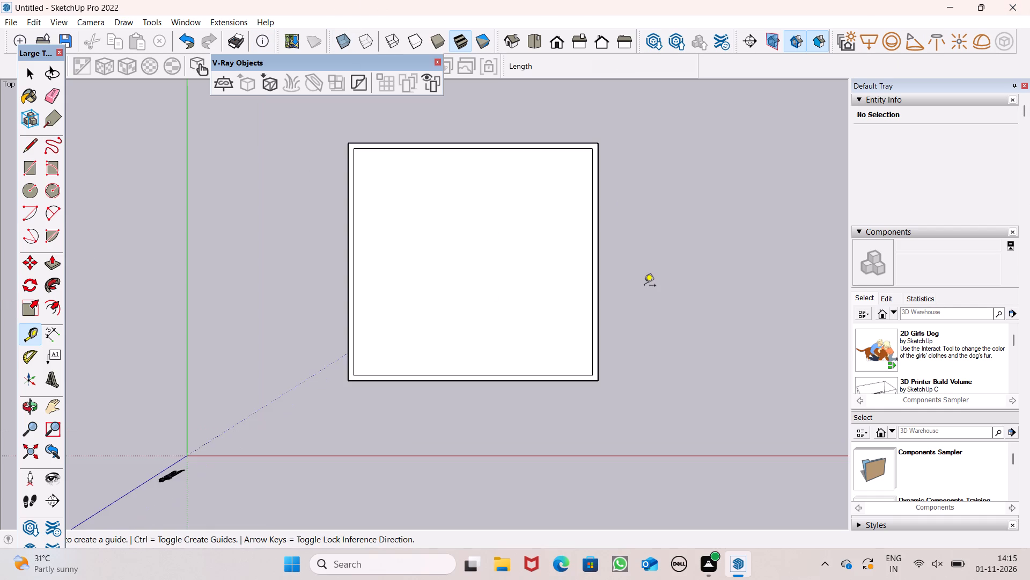
scroll(712, 268, up, 3)
scroll(565, 292, up, 2)
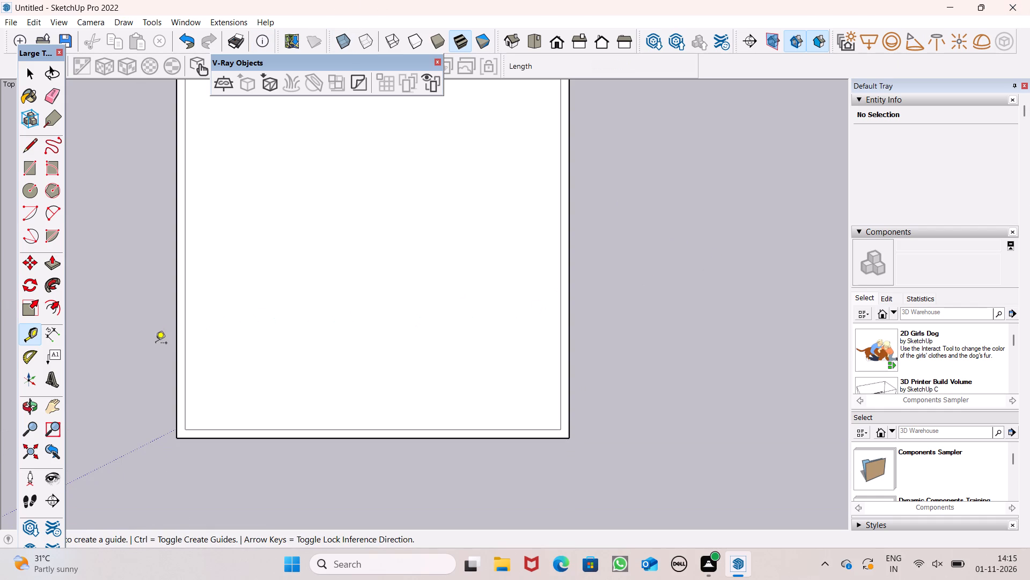
click(185, 329)
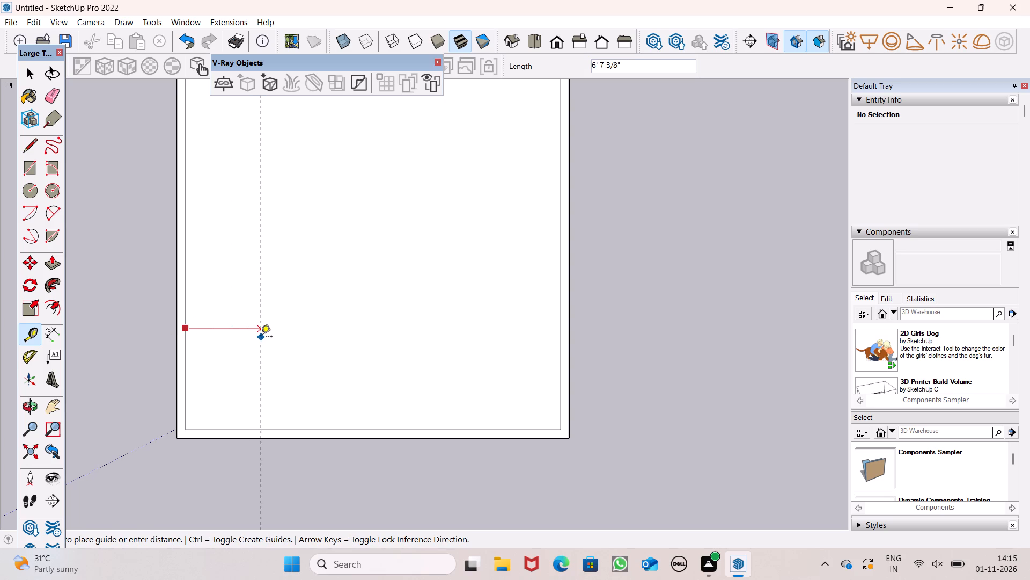
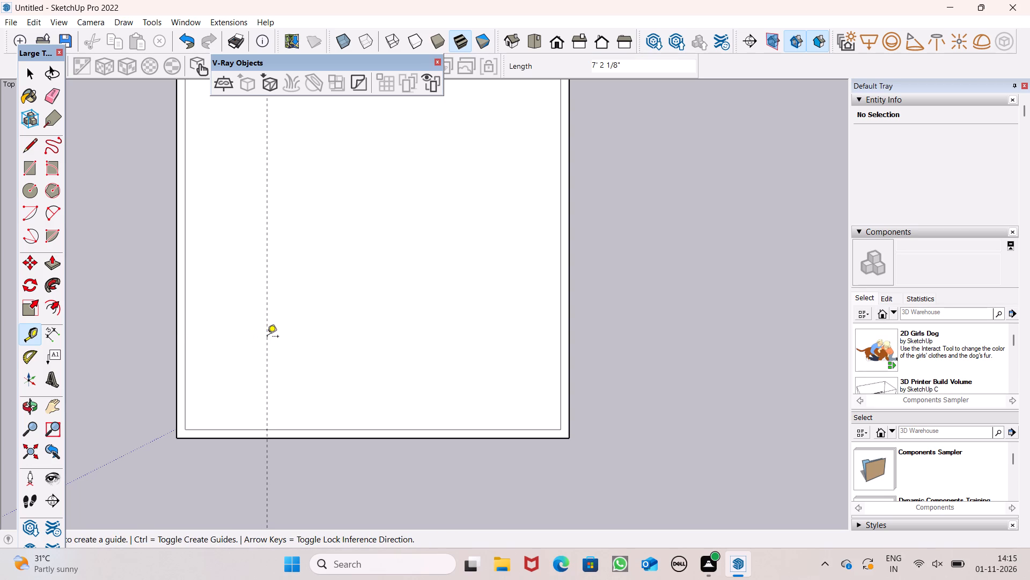
Undo the last guide and create one about 5' inside the same edge of the inner wall outline instead.
click(267, 336)
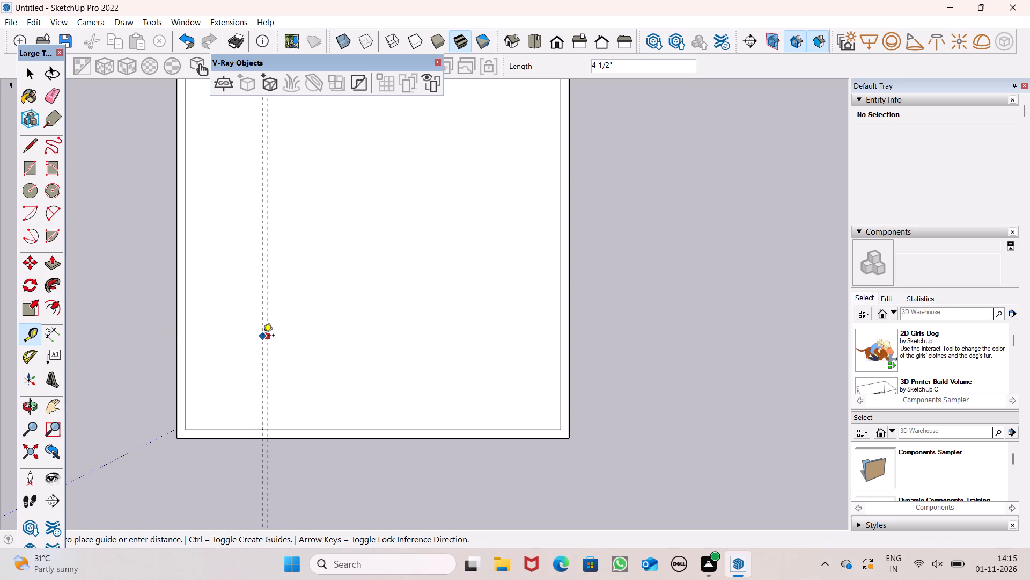
key(ctrl+z)
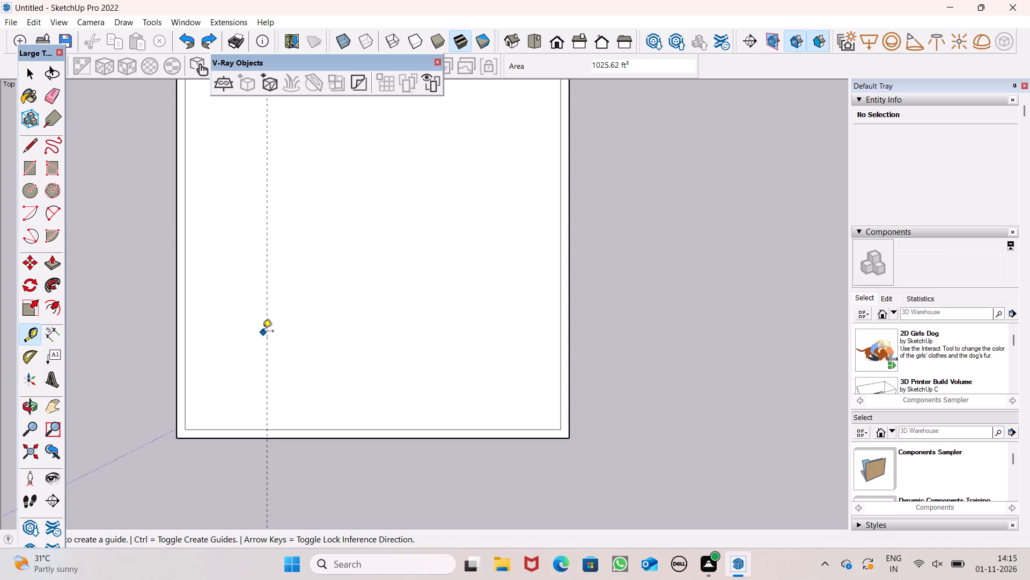
key(ctrl+z)
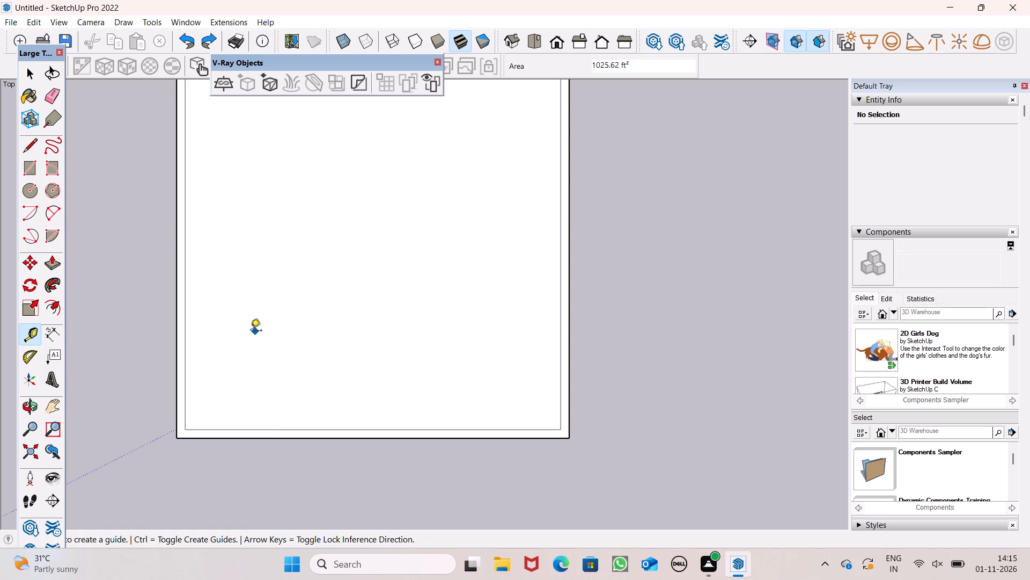
drag(182, 326, 236, 330)
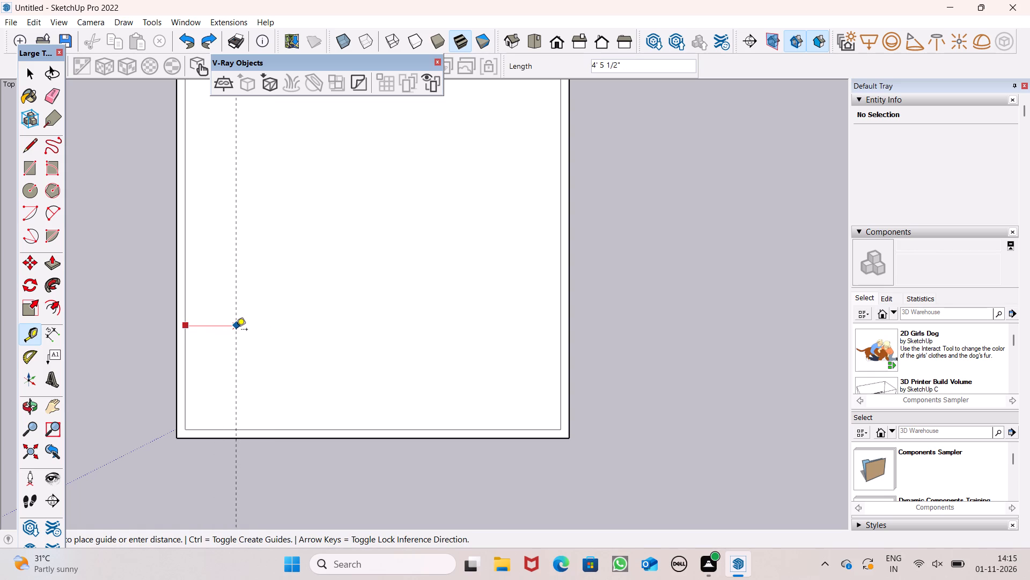
drag(236, 330, 242, 330)
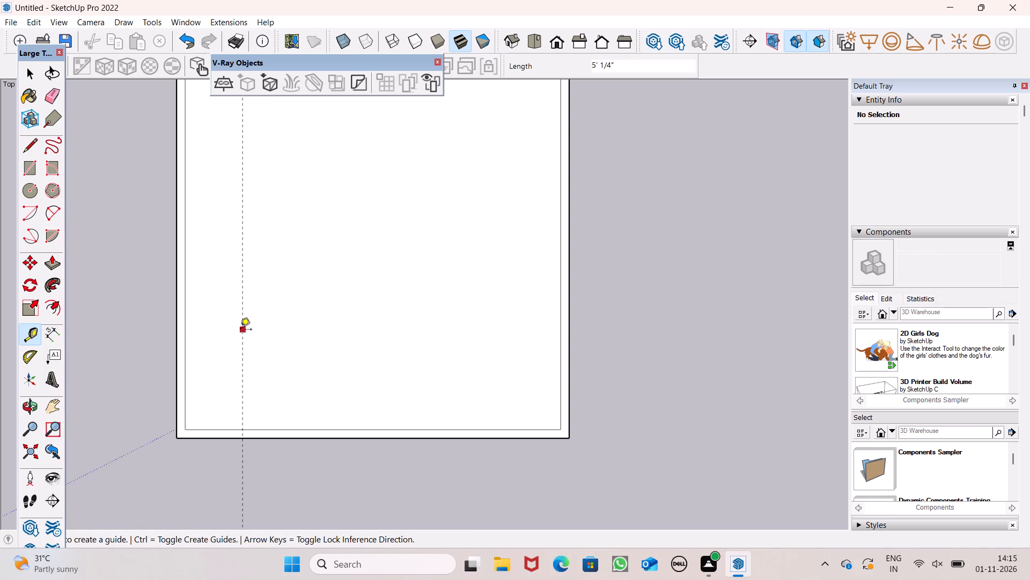
Create a second guide parallel to the new guide, offset from it toward the slab's interior.
click(240, 328)
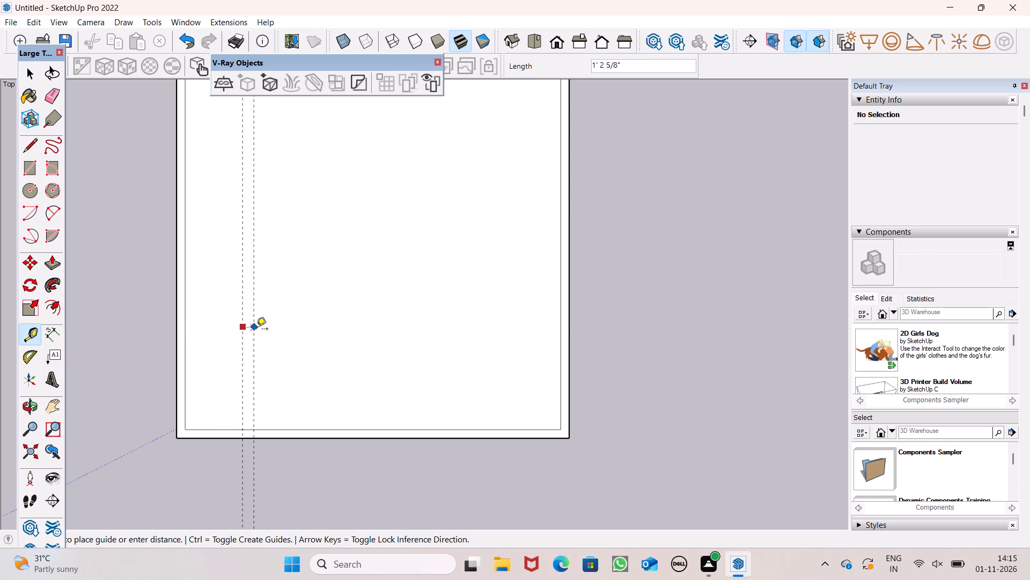
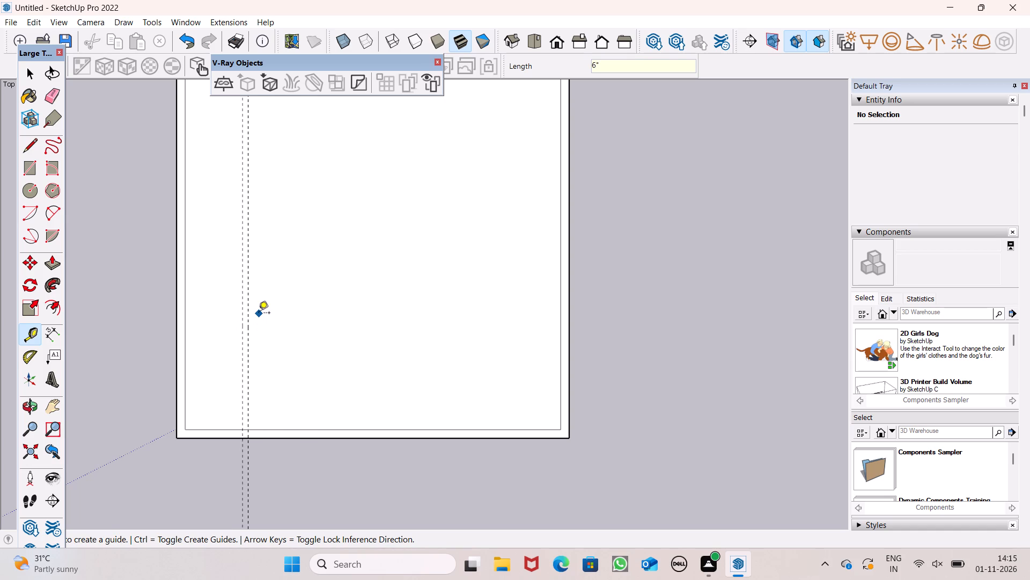
Create a guide about 3' 9" inside the opposite long edge of the inner wall outline and a parallel one 6" farther inward.
click(562, 282)
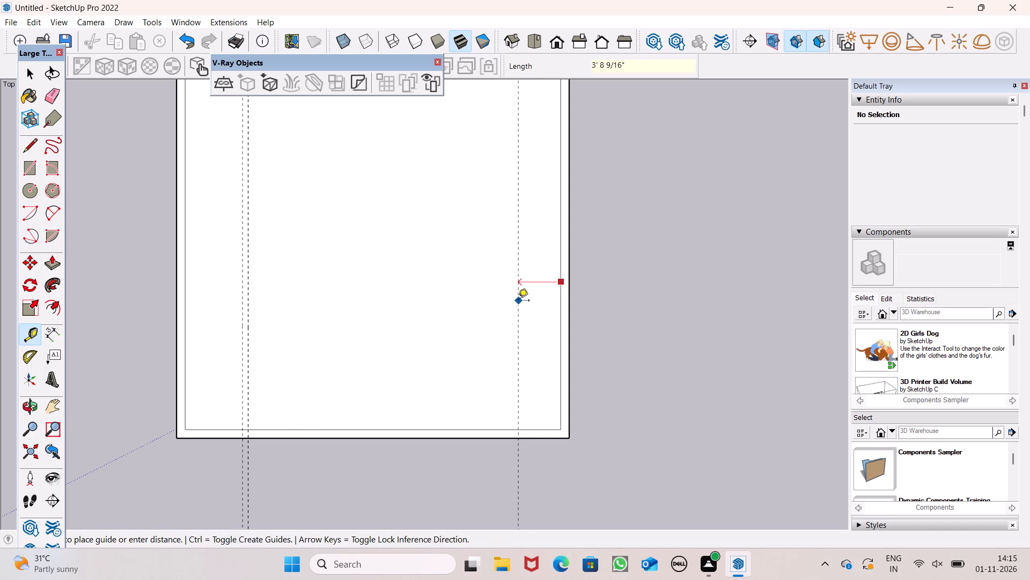
click(518, 301)
drag(517, 300, 487, 310)
text(6")
key(Return)
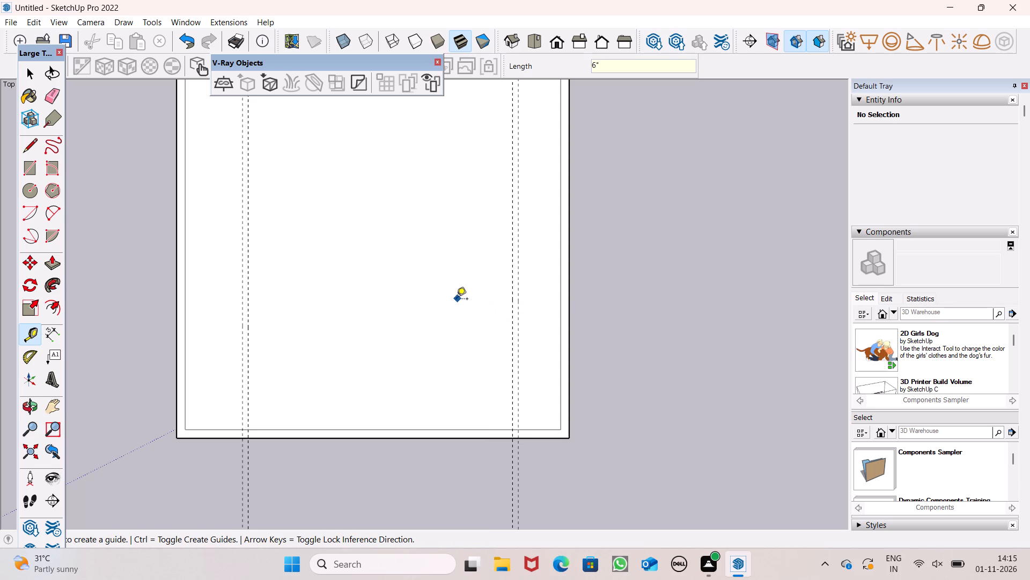
Create a guide inside the lower edge of the inner wall outline, parallel to it, and start a second parallel guide from it.
scroll(428, 372, down, 1)
scroll(428, 358, up, 2)
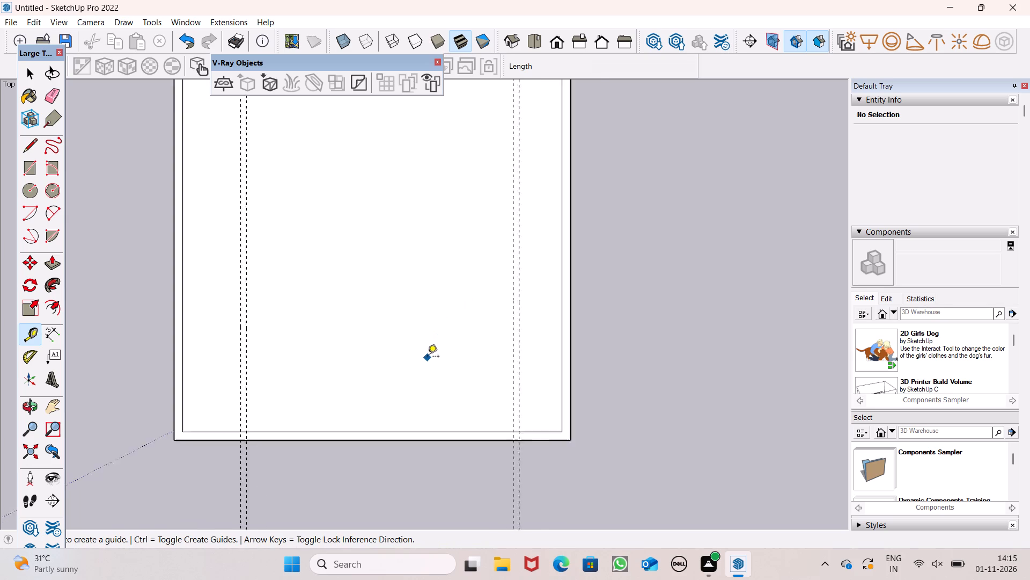
scroll(428, 357, up, 1)
drag(297, 451, 305, 422)
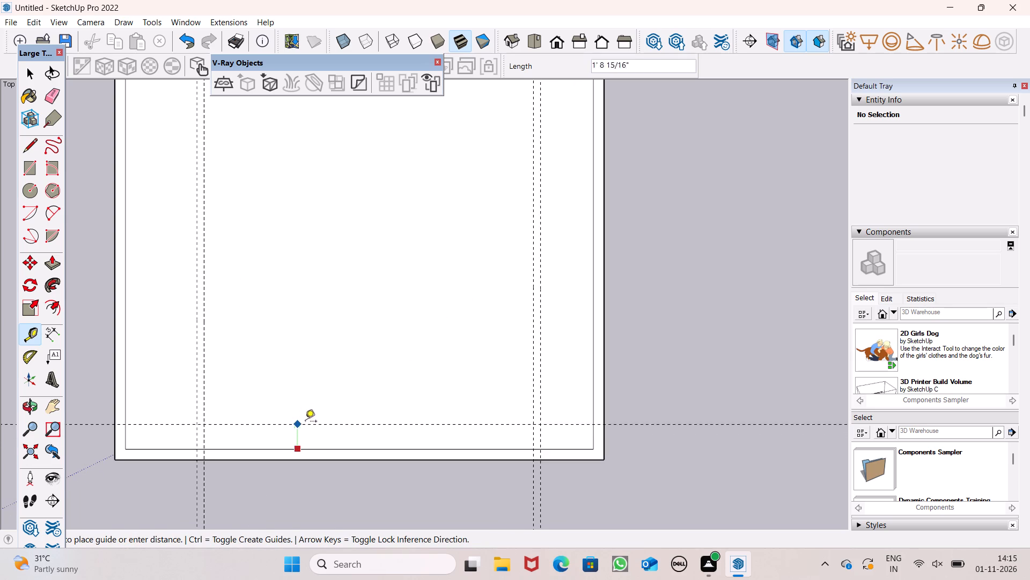
drag(305, 422, 321, 349)
click(320, 352)
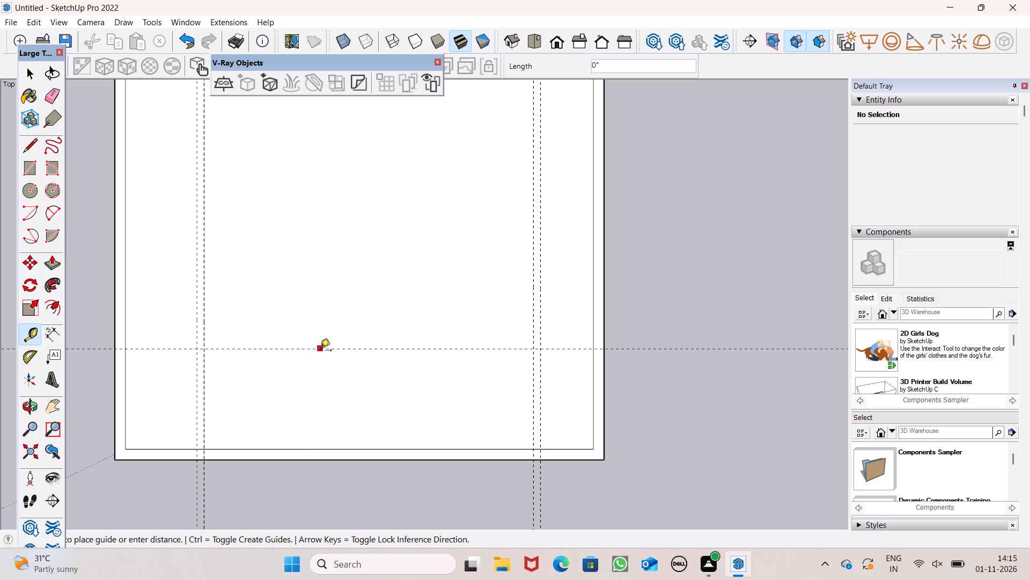
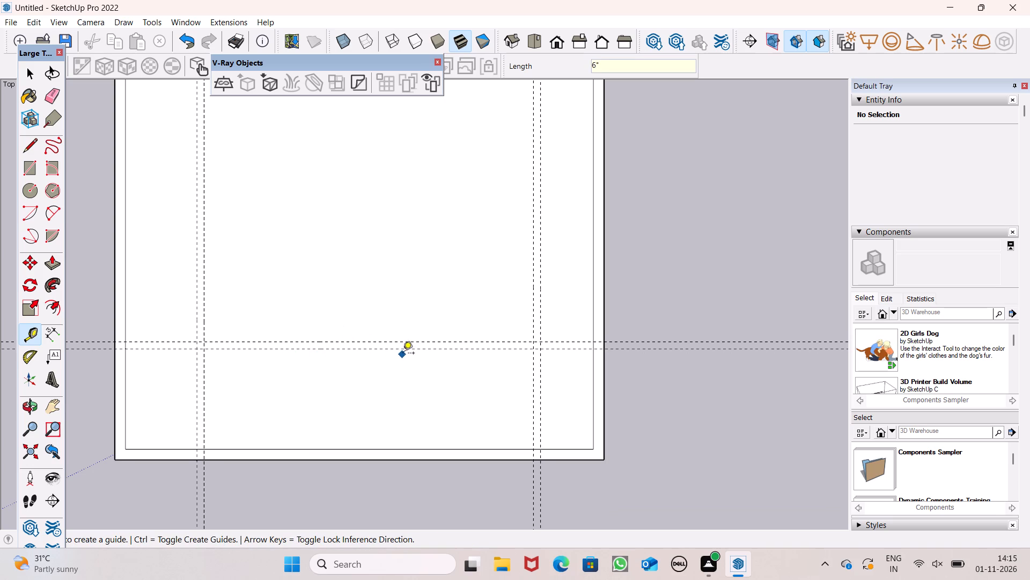
Create a vertical guide about 9' 3" inward from the right-hand guide pair and a parallel one 6" farther inward.
click(532, 290)
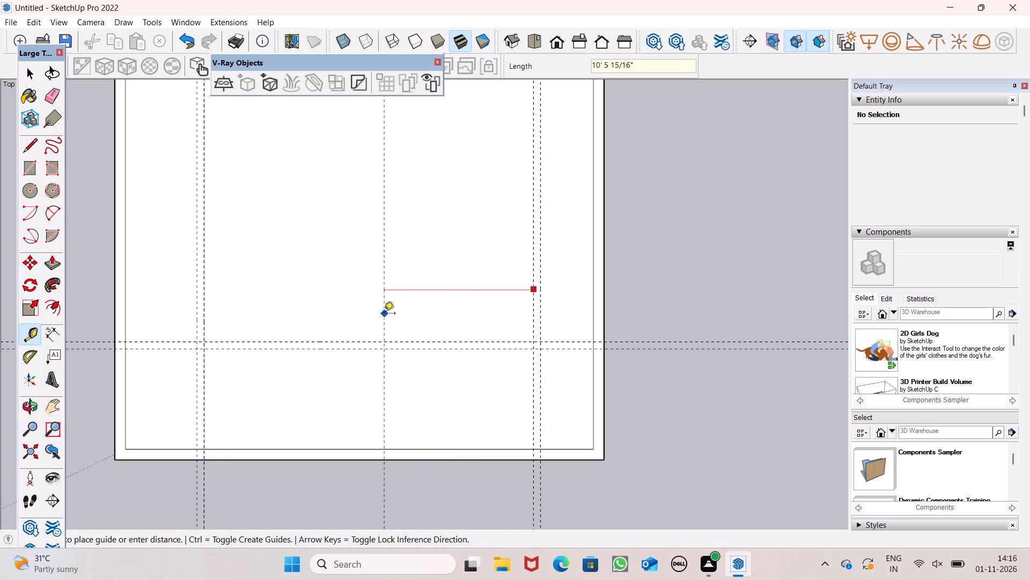
click(402, 314)
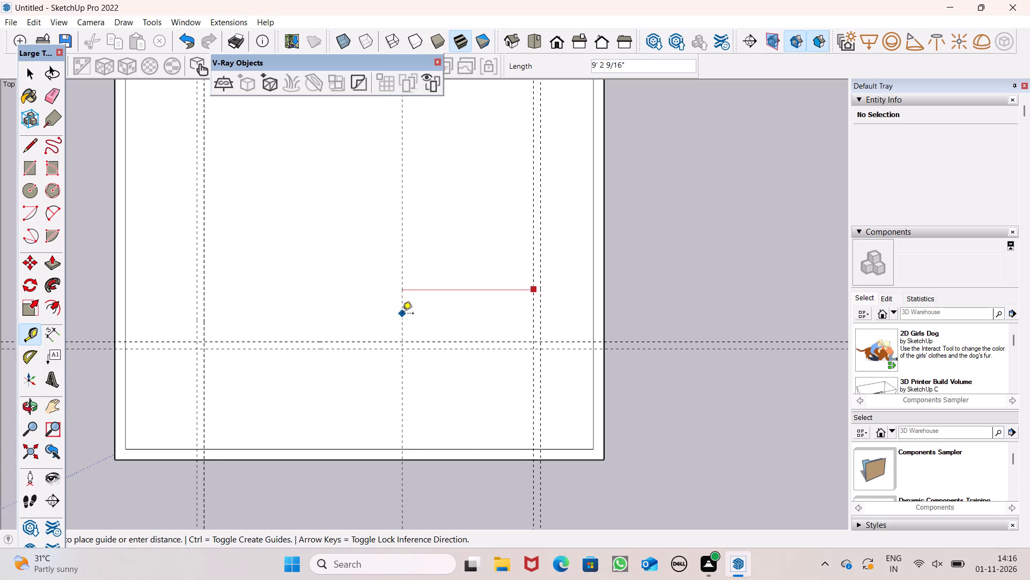
click(401, 314)
text(6")
key(Return)
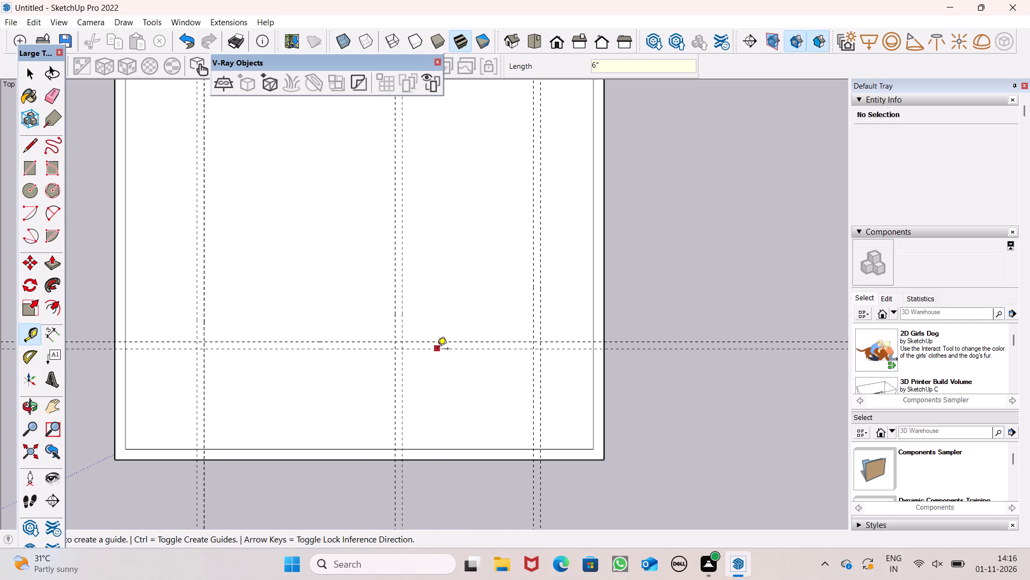
Create a guide between the horizontal guide pair and the lower inner wall edge, plus a parallel one 6" below it.
drag(437, 350, 435, 359)
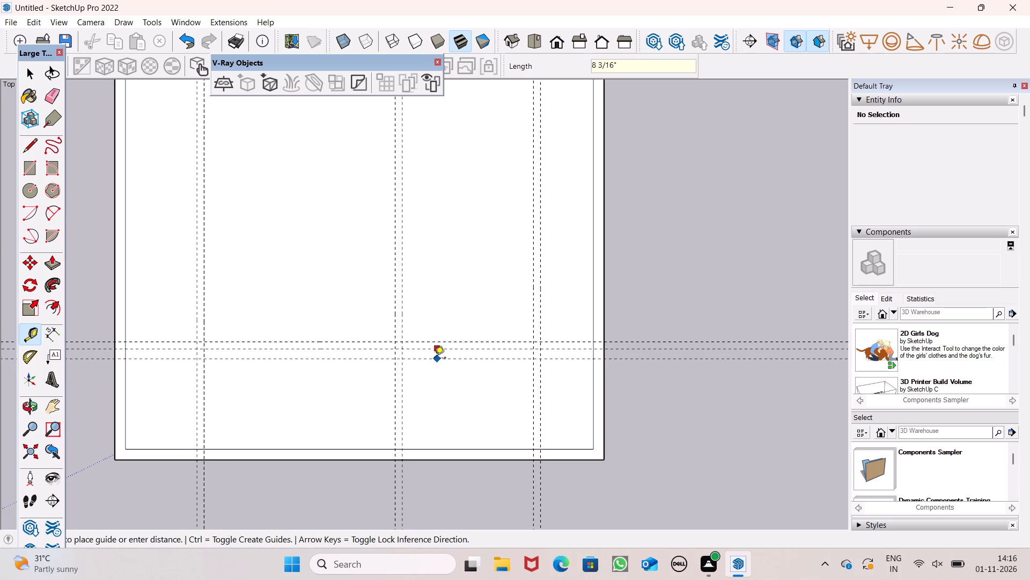
drag(435, 359, 435, 362)
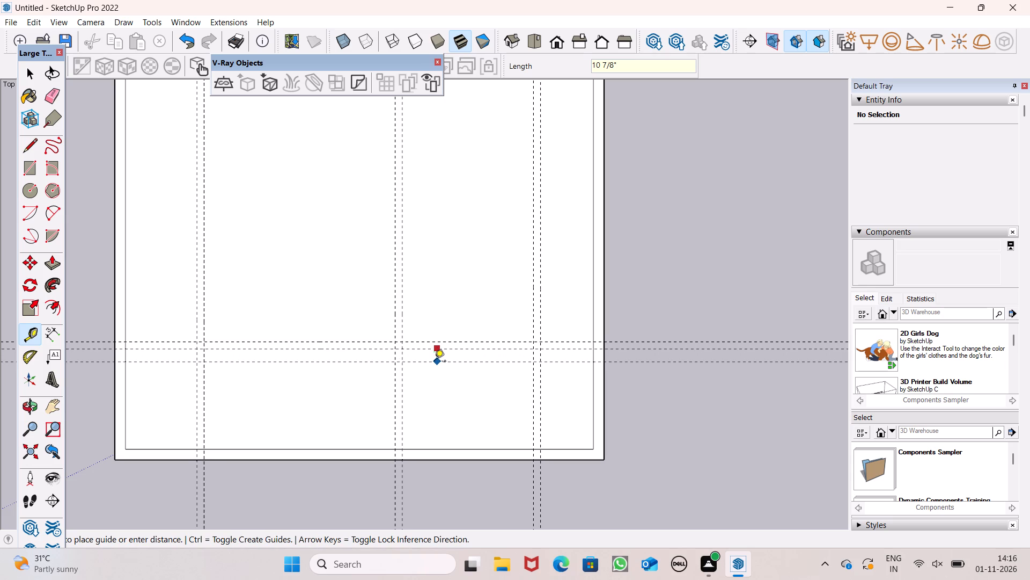
drag(435, 362, 431, 396)
click(435, 395)
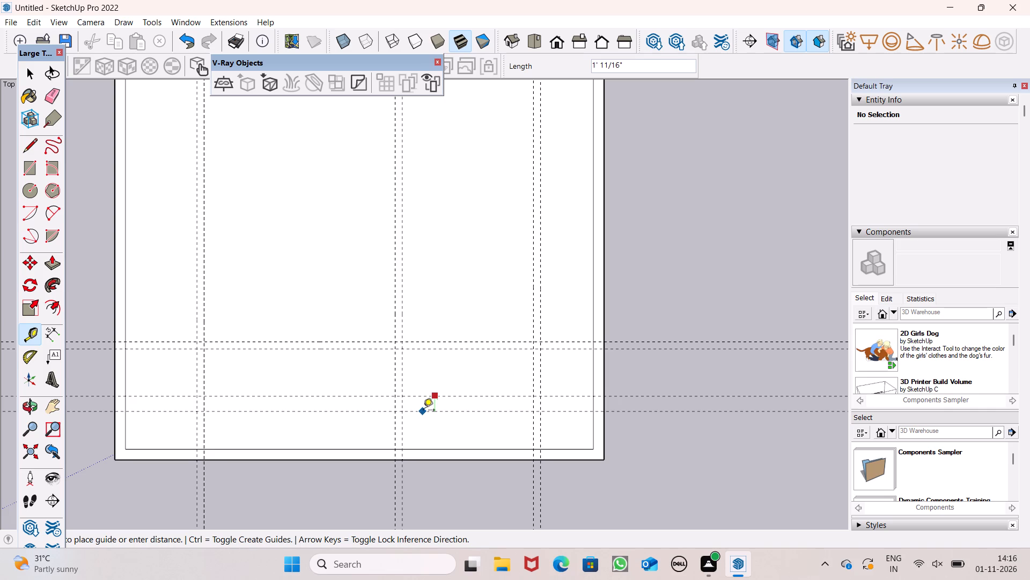
key(6)
key(shift+quotedbl)
key(Return)
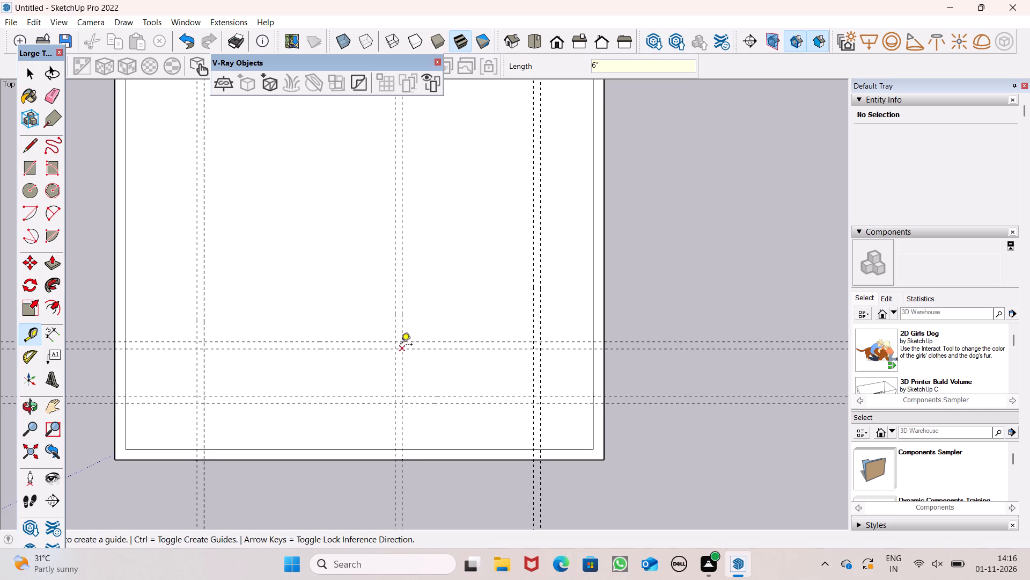
Draw a wall rectangle about 14' 5" by 6" in the upper horizontal guide pair, from the left-hand to the middle vertical pair.
scroll(401, 345, down, 7)
click(34, 178)
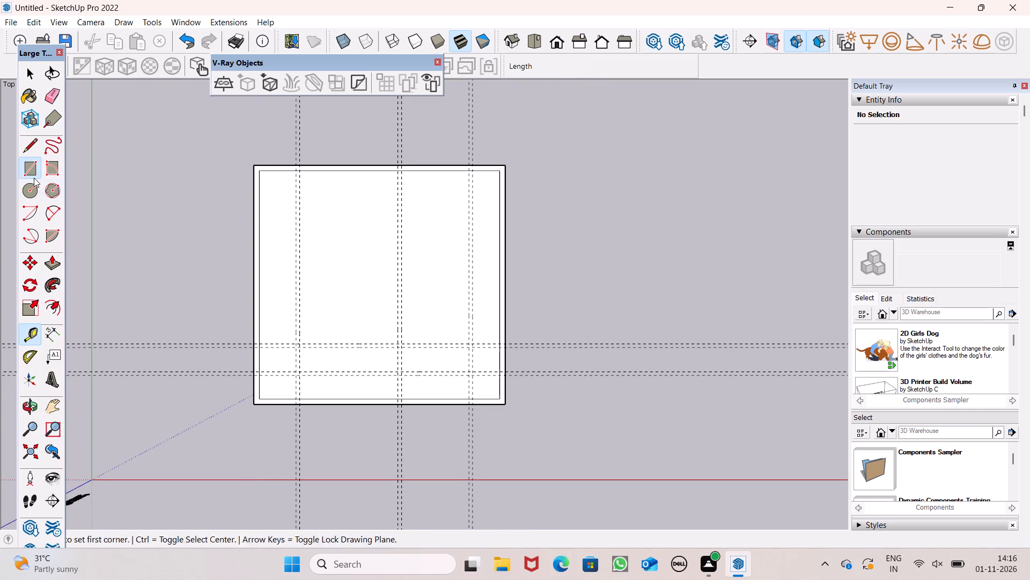
scroll(325, 286, up, 6)
scroll(325, 307, down, 2)
scroll(317, 356, up, 5)
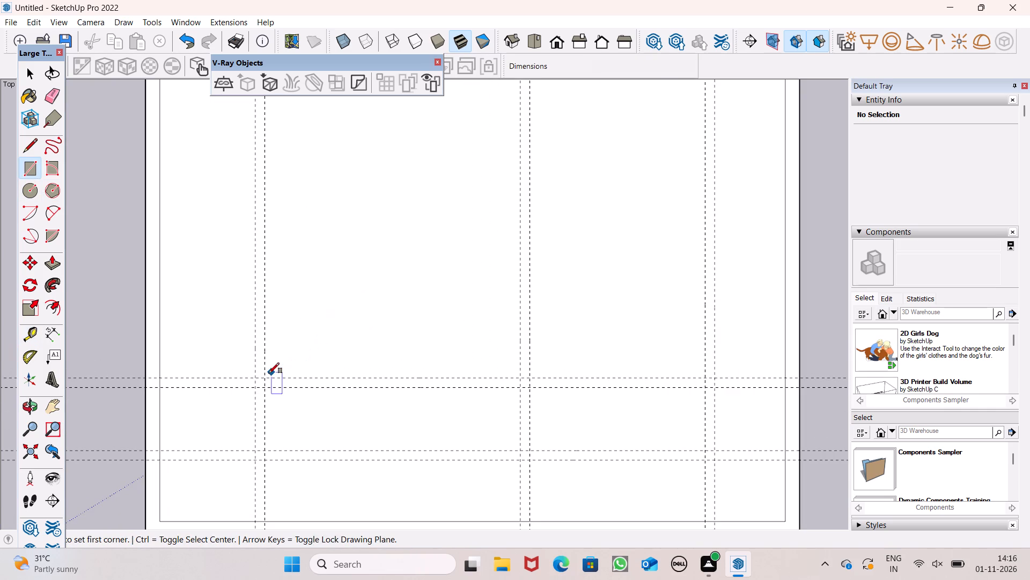
click(252, 376)
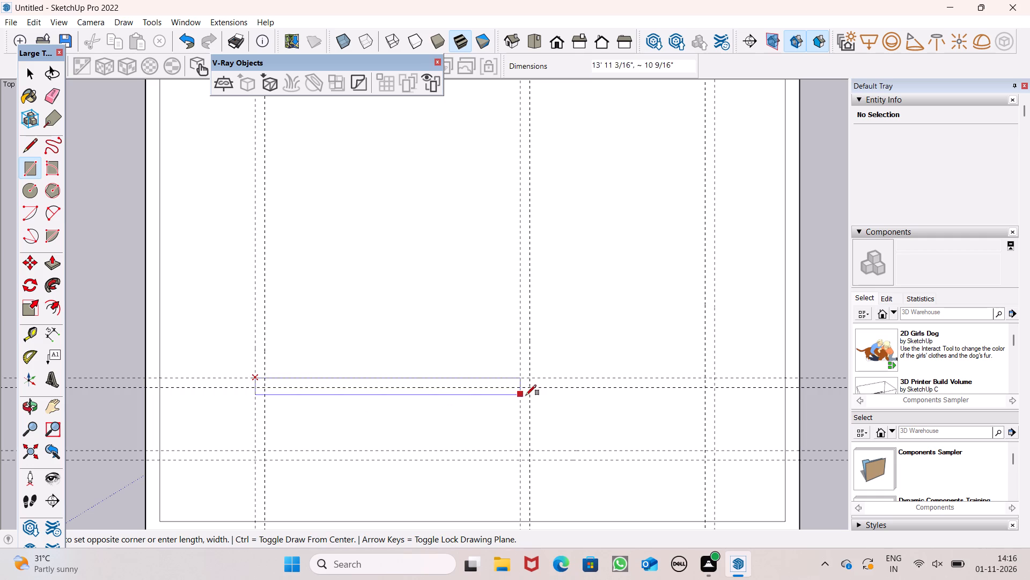
scroll(514, 373, down, 1)
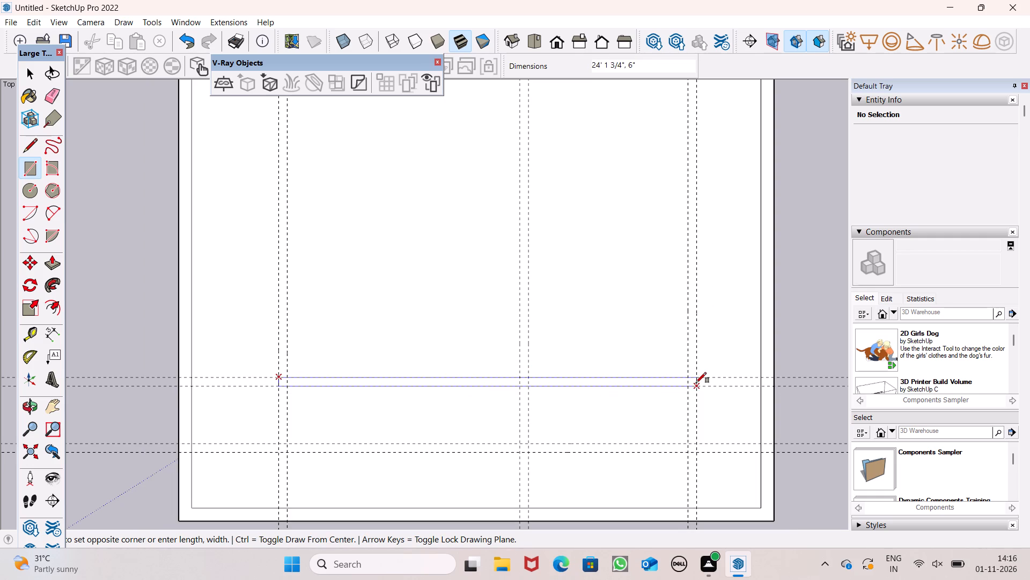
click(528, 389)
Create a guide inside the upper edge of the inner wall outline, parallel to it.
scroll(402, 380, down, 4)
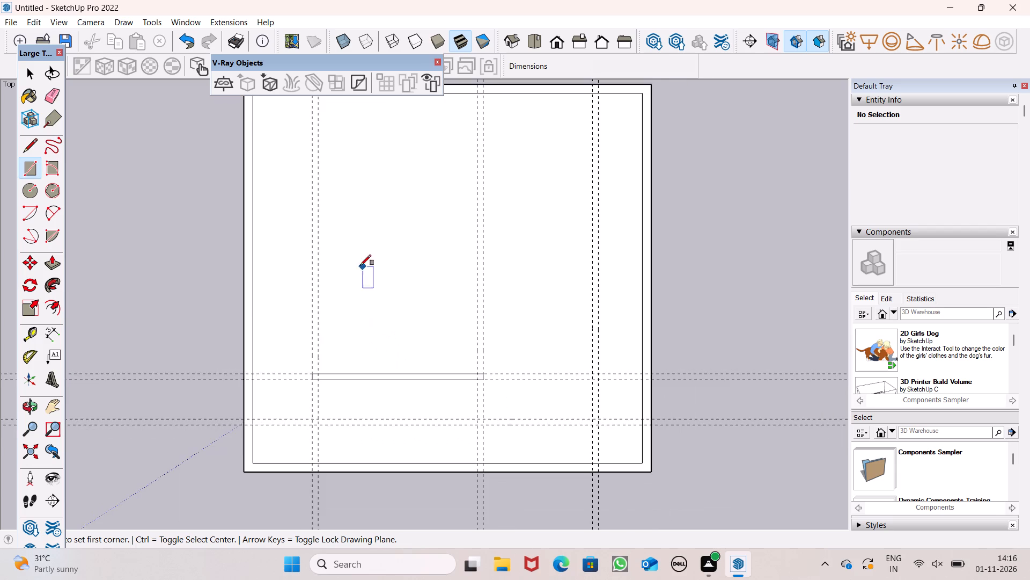
scroll(347, 288, down, 3)
scroll(327, 154, up, 7)
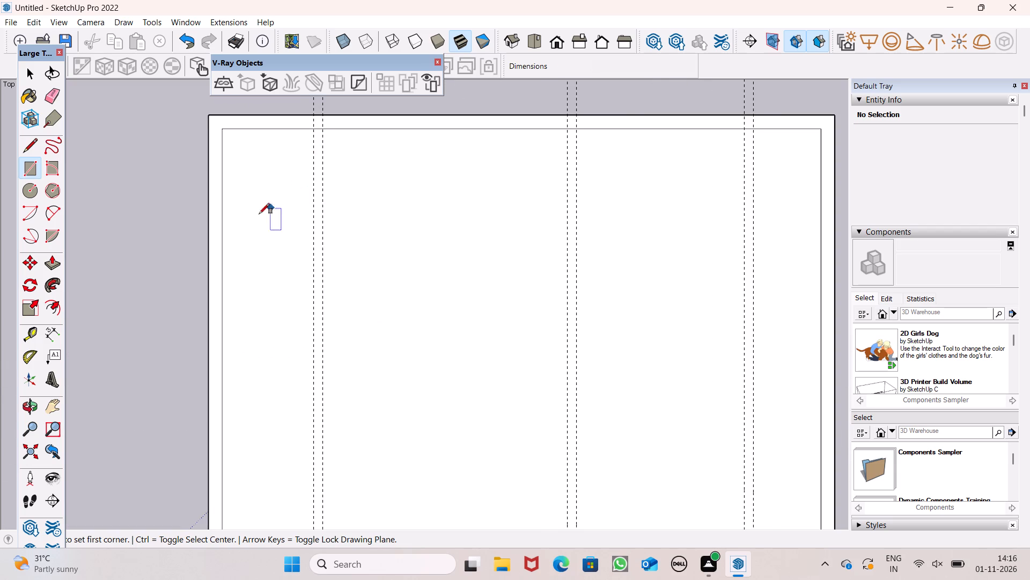
scroll(255, 215, down, 1)
click(31, 339)
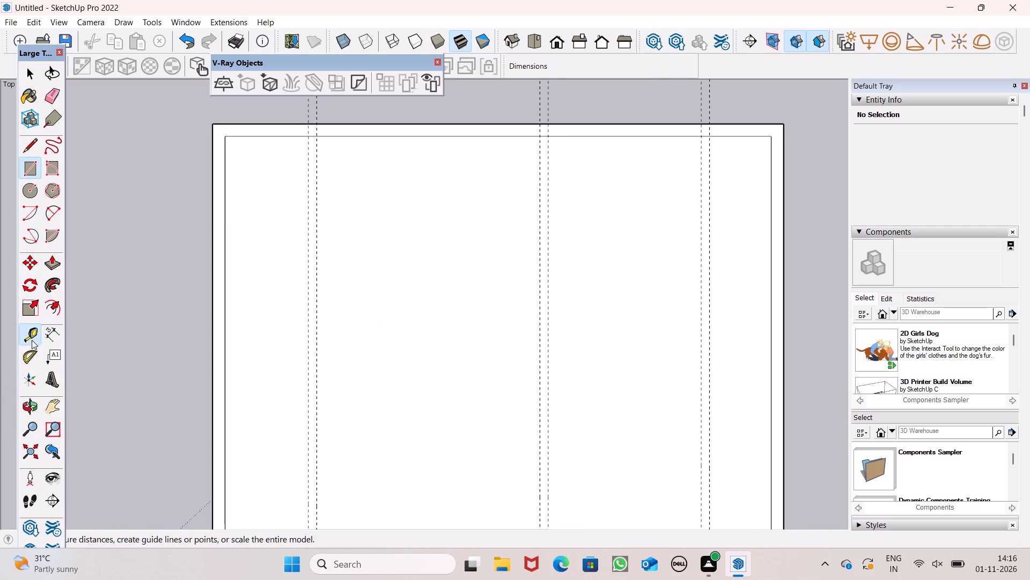
drag(421, 139, 424, 173)
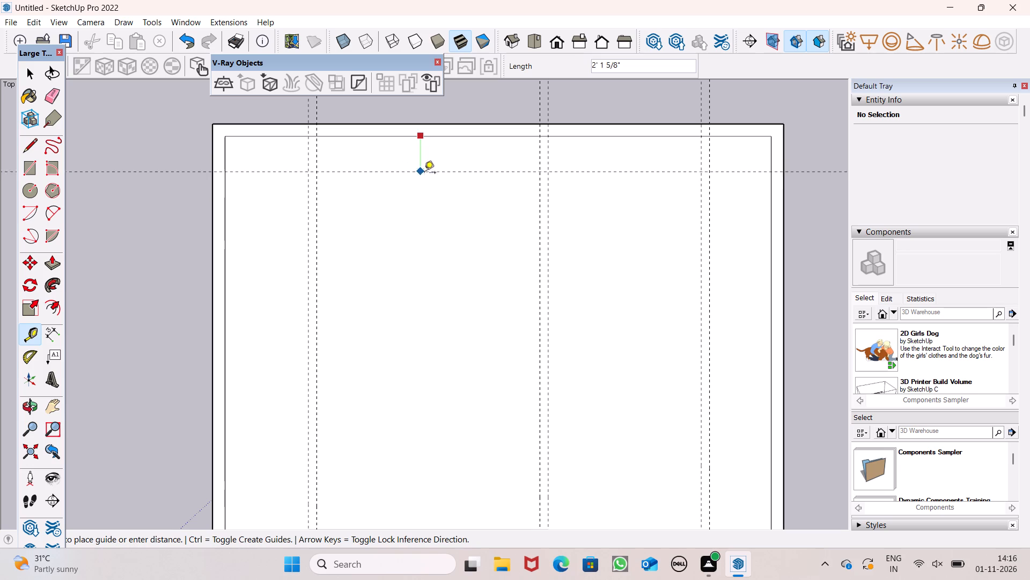
drag(424, 173, 423, 187)
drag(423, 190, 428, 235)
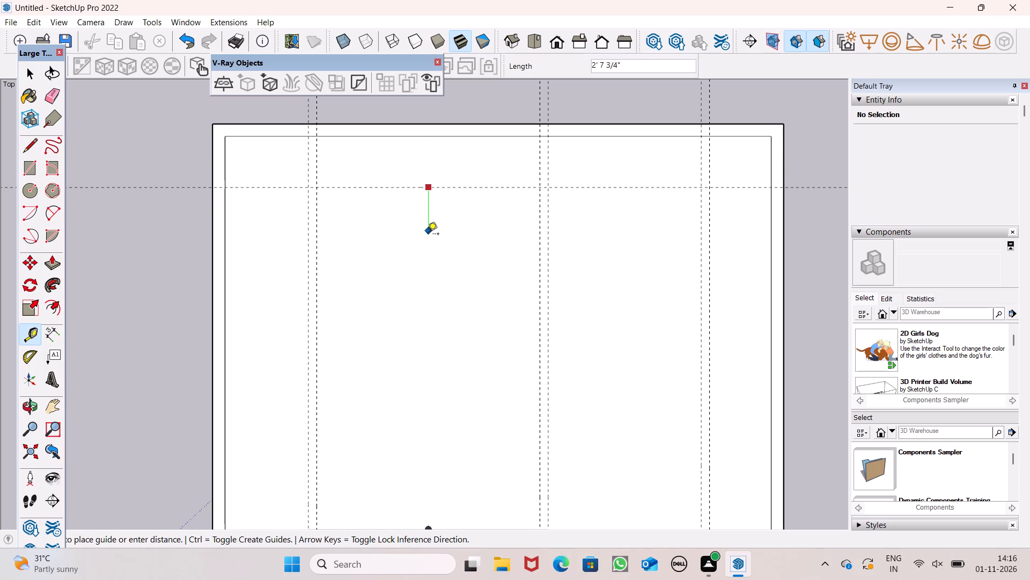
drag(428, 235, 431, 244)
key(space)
Create a second parallel guide 6" below the guide near the upper inner wall edge.
drag(30, 329, 32, 323)
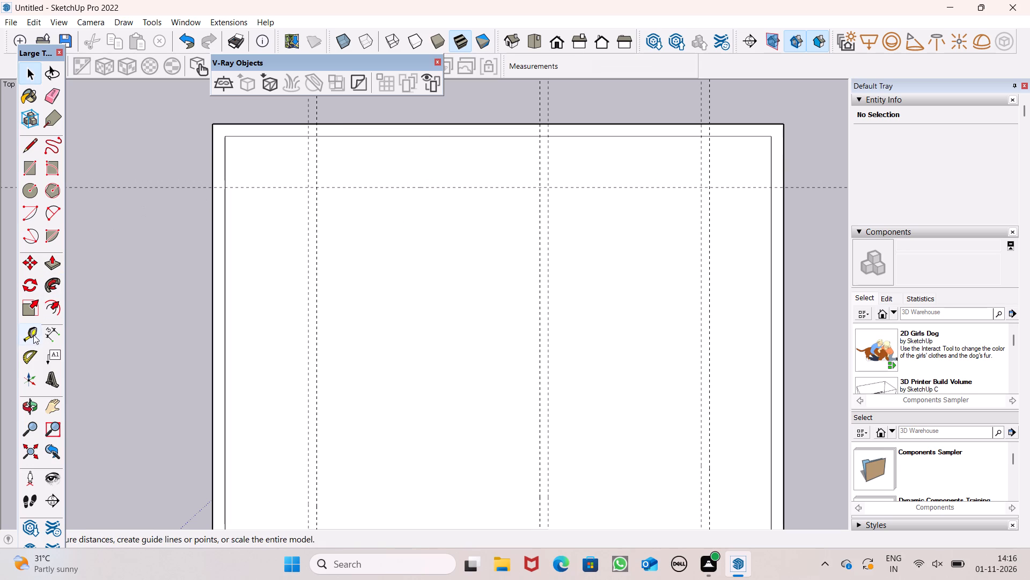
click(33, 335)
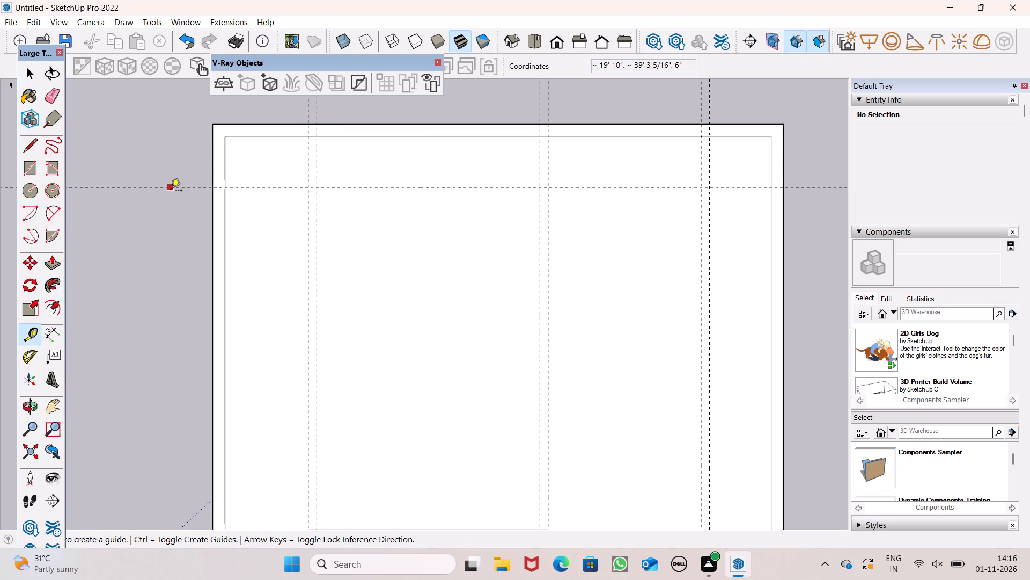
drag(171, 191, 173, 230)
key(6)
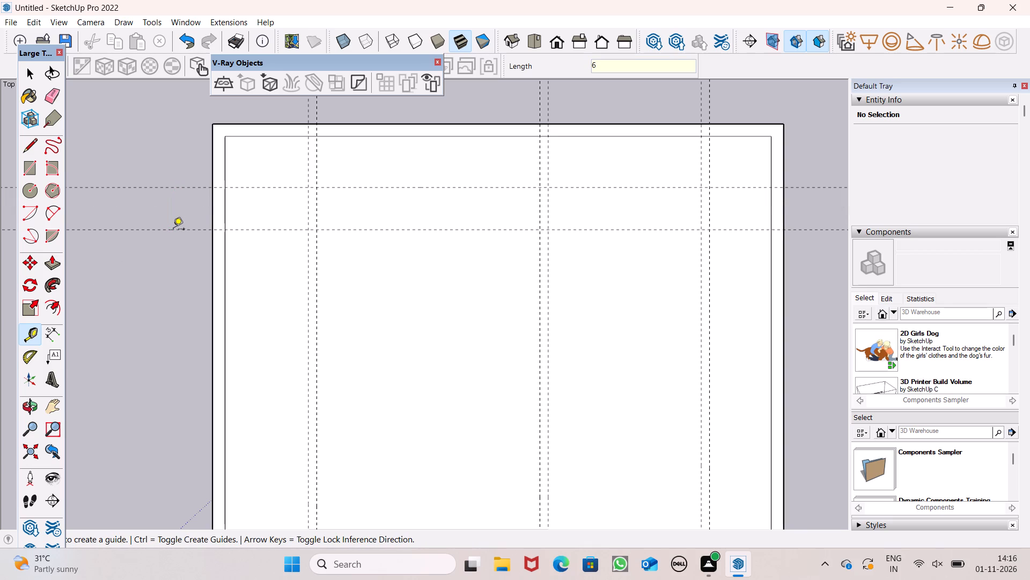
key(shift+quotedbl)
key(Return)
key(space)
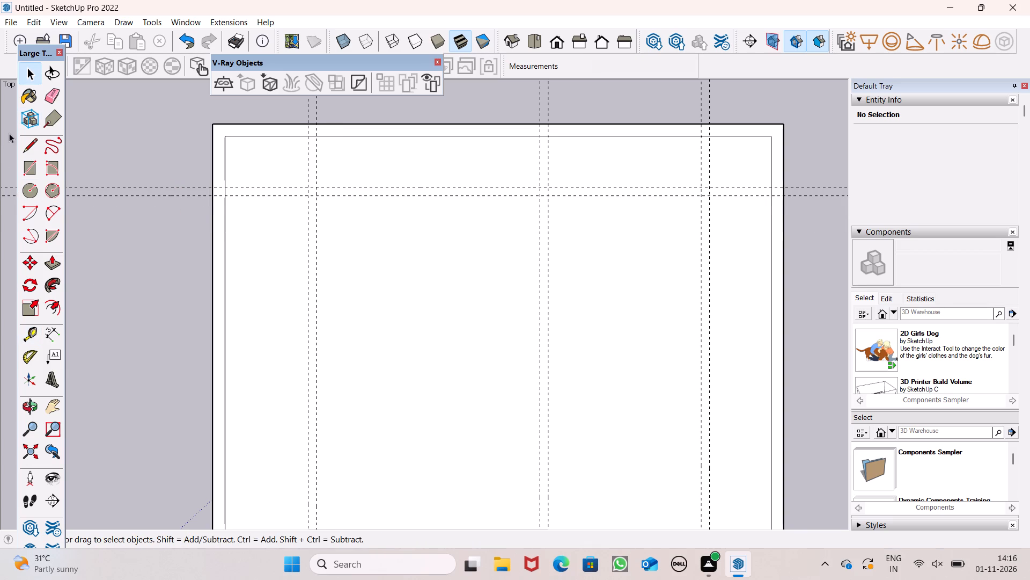
Draw a wall rectangle about 24' 2" by 6" within the topmost guide pair, from the left-hand to the right-hand vertical pair.
click(32, 165)
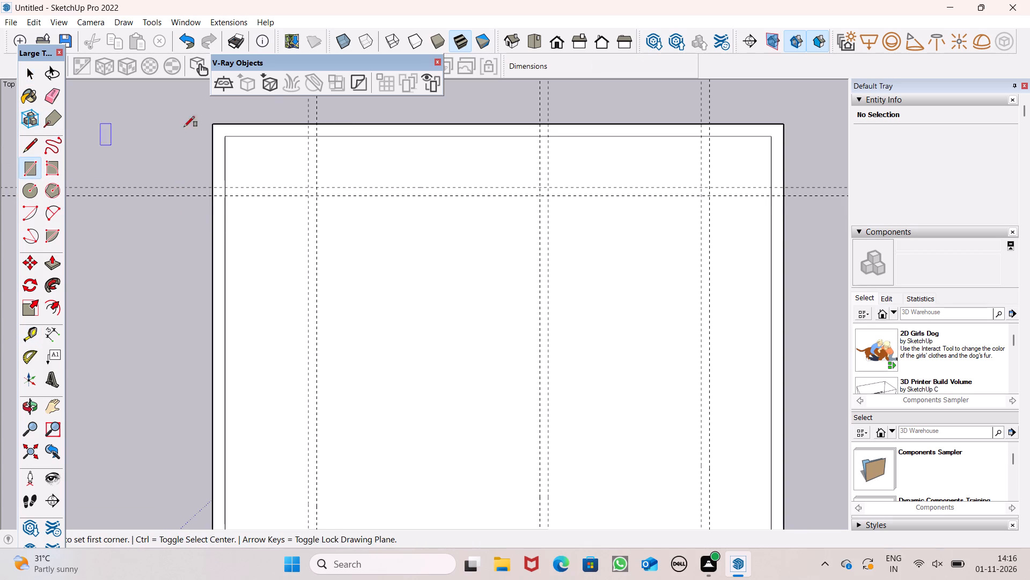
scroll(371, 167, up, 2)
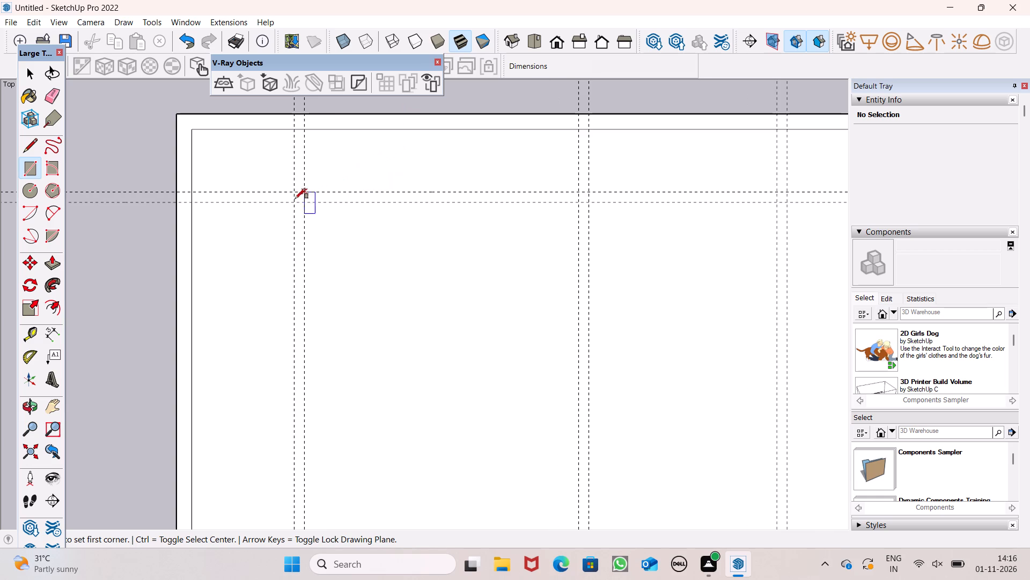
click(295, 191)
scroll(292, 195, down, 3)
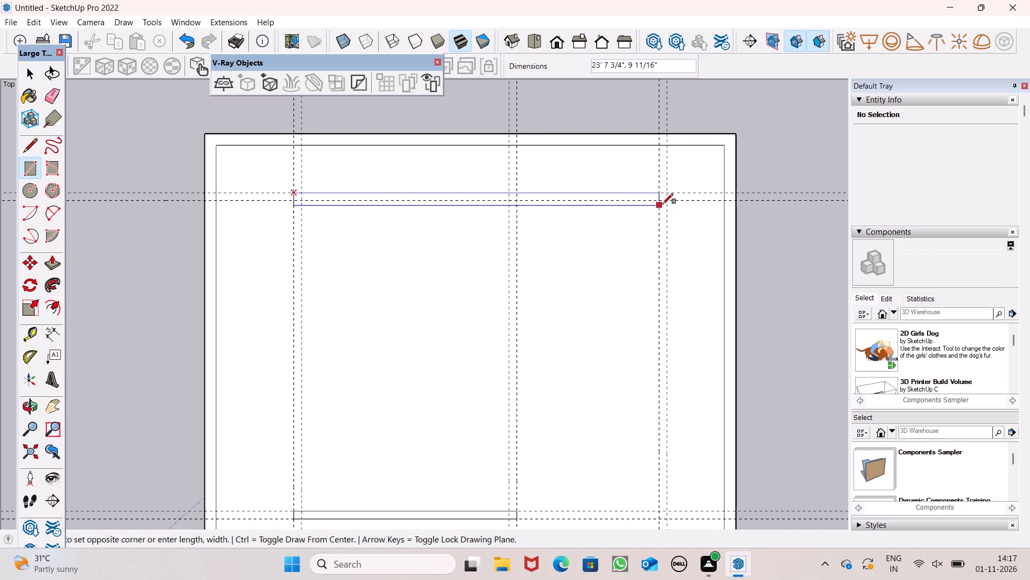
scroll(663, 204, up, 9)
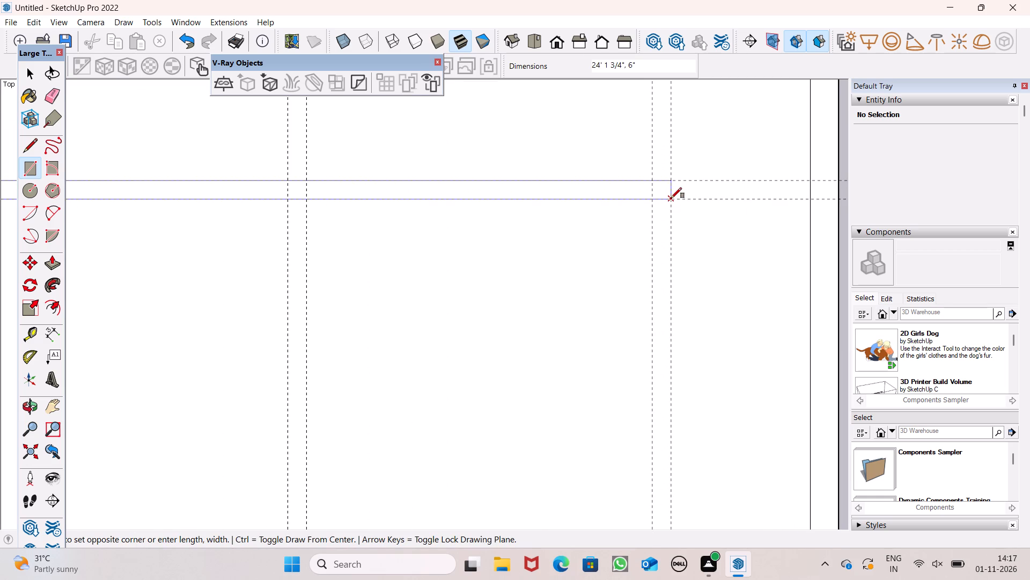
click(671, 198)
Draw a wall rectangle 21' 1" by 6" within the left-hand vertical guide pair, joining the upper and lower wall strips.
scroll(650, 170, down, 11)
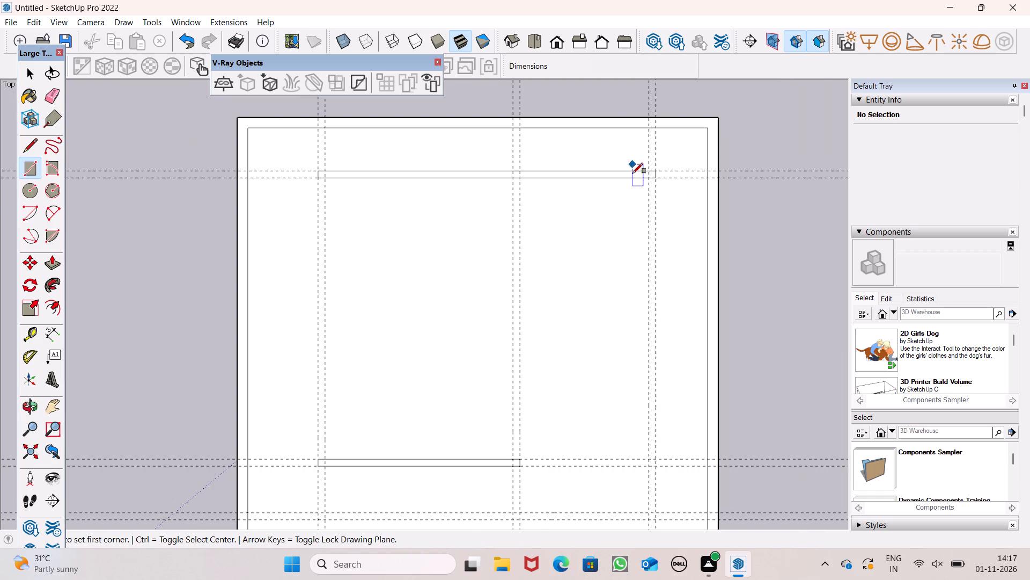
scroll(595, 191, down, 1)
scroll(352, 201, up, 2)
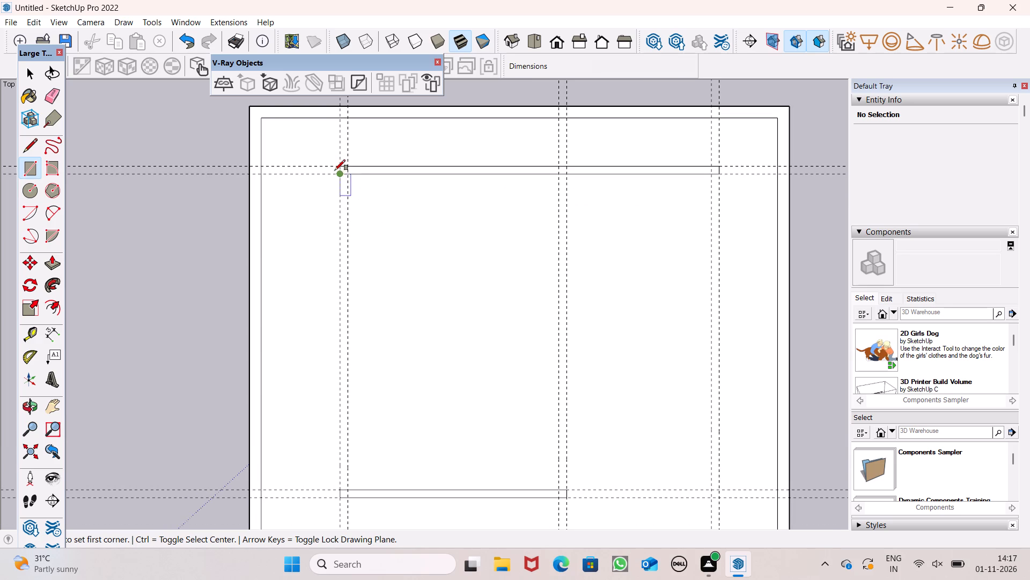
click(345, 164)
scroll(327, 330, down, 3)
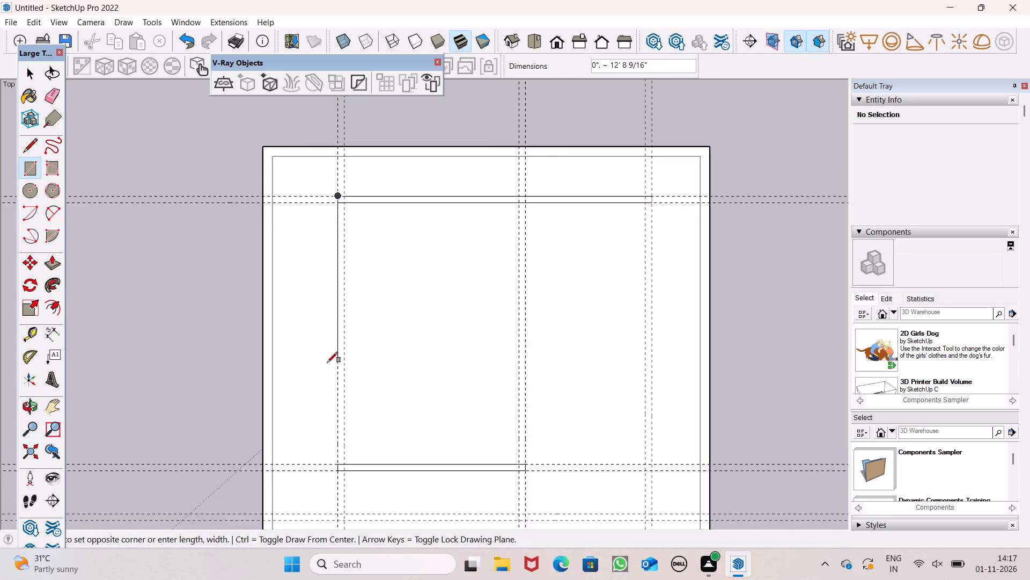
scroll(414, 332, down, 4)
scroll(364, 425, up, 5)
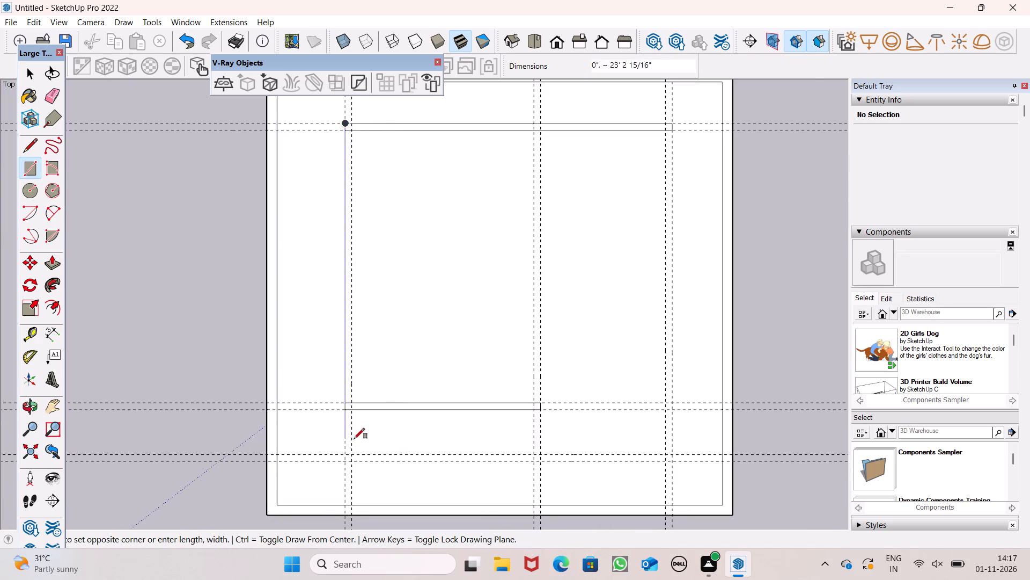
scroll(357, 431, up, 11)
click(347, 402)
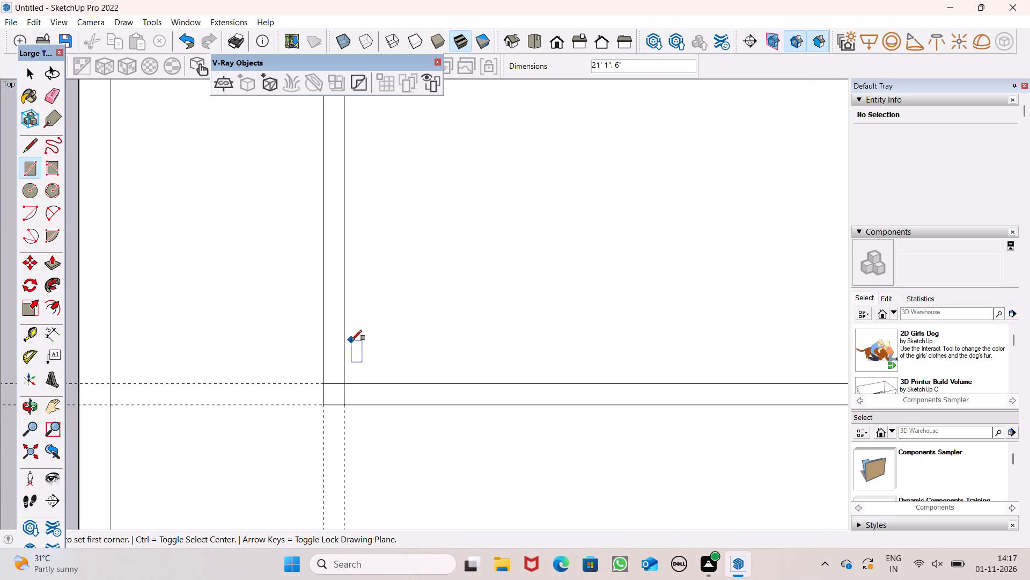
Draw a wall rectangle about 24' 11" by 6" within the right-hand vertical guide pair, from the topmost wall strip to the lowest guide pair.
scroll(378, 377, down, 1)
scroll(450, 93, up, 1)
scroll(446, 144, down, 2)
scroll(404, 216, down, 3)
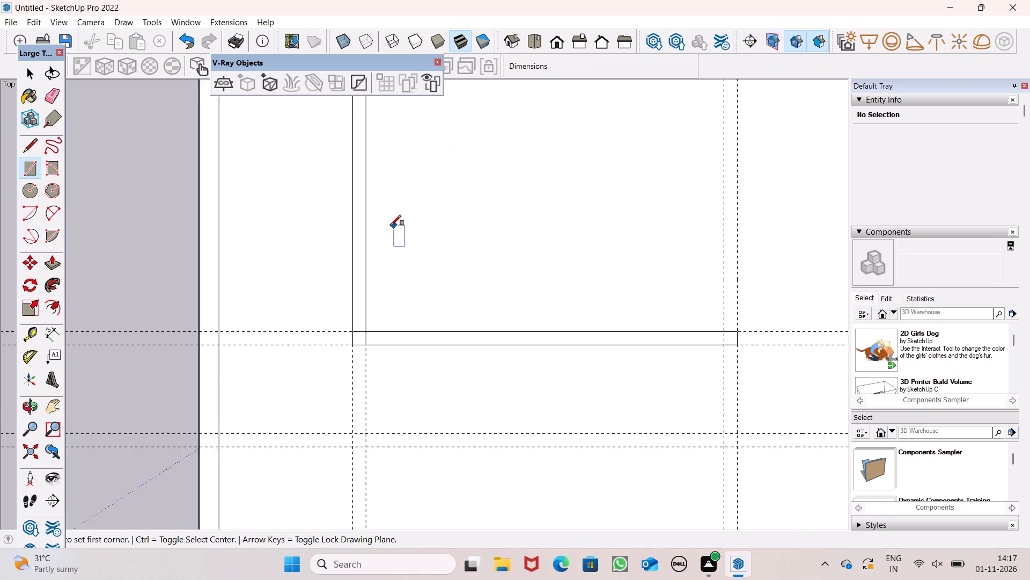
scroll(391, 226, down, 5)
scroll(297, 265, down, 5)
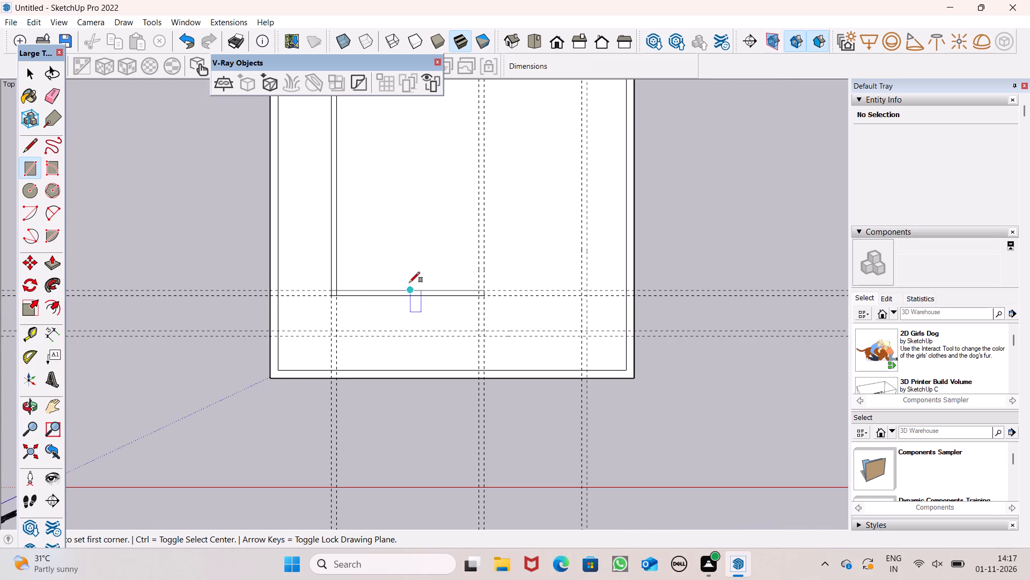
scroll(420, 322, down, 4)
scroll(490, 189, up, 5)
scroll(488, 183, down, 2)
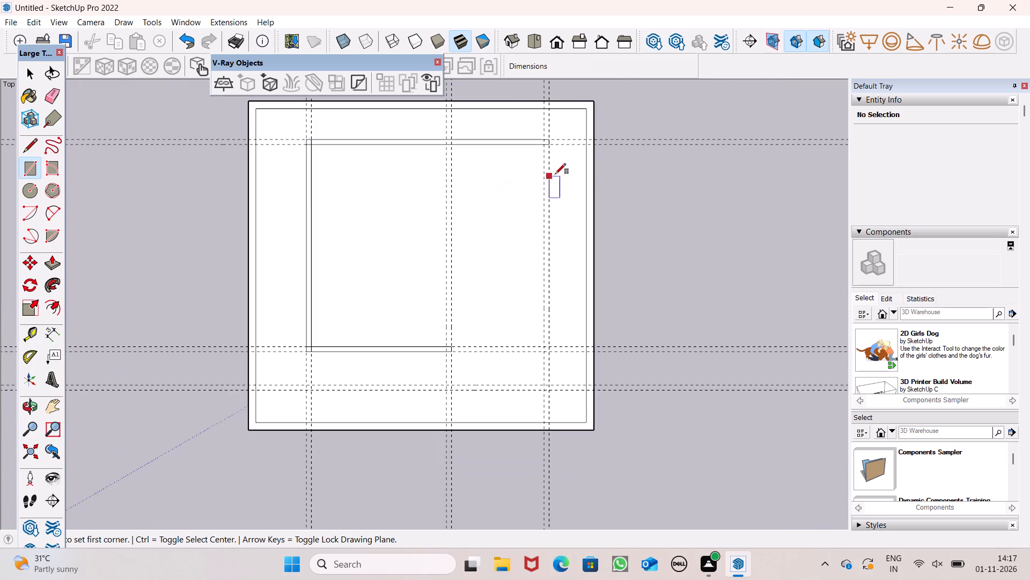
scroll(550, 144, up, 11)
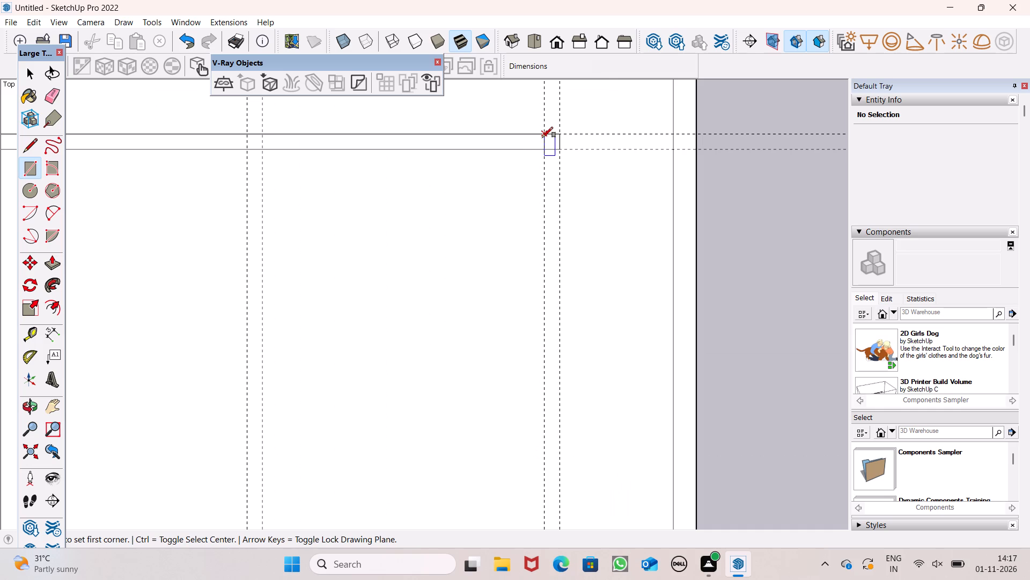
click(542, 137)
scroll(576, 179, down, 10)
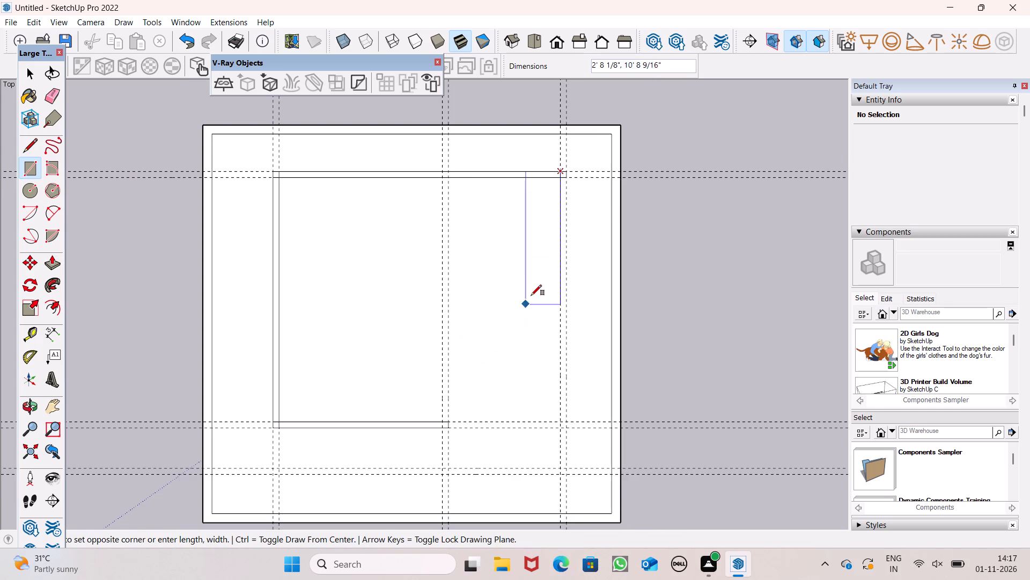
scroll(532, 294, down, 1)
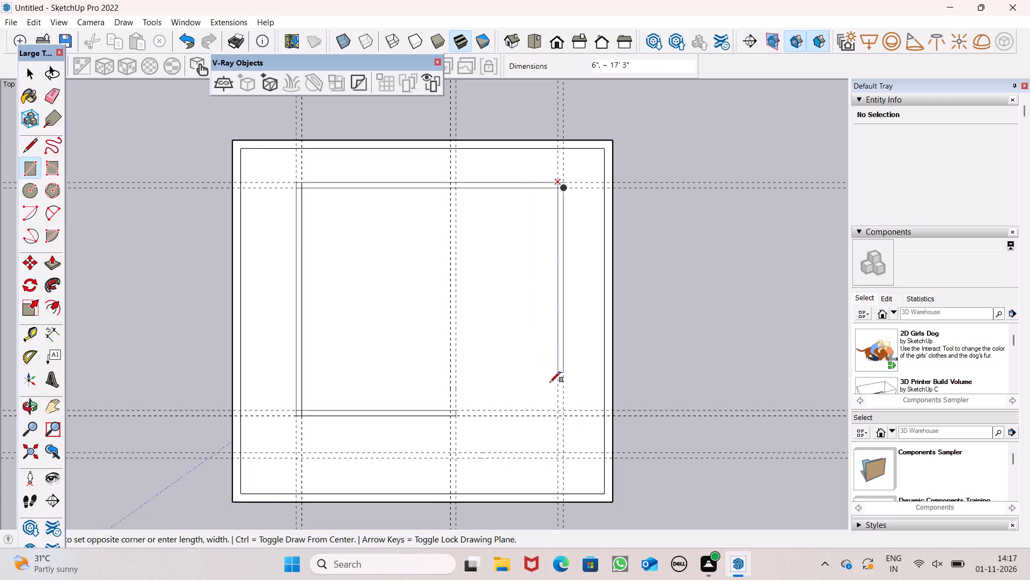
scroll(578, 450, up, 4)
scroll(534, 402, up, 5)
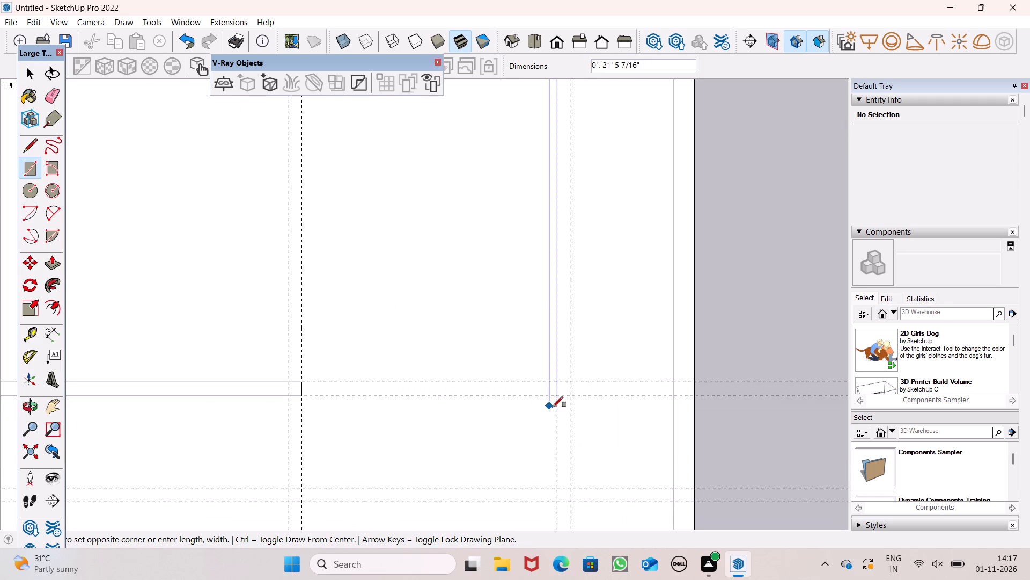
scroll(554, 407, up, 4)
scroll(582, 316, down, 6)
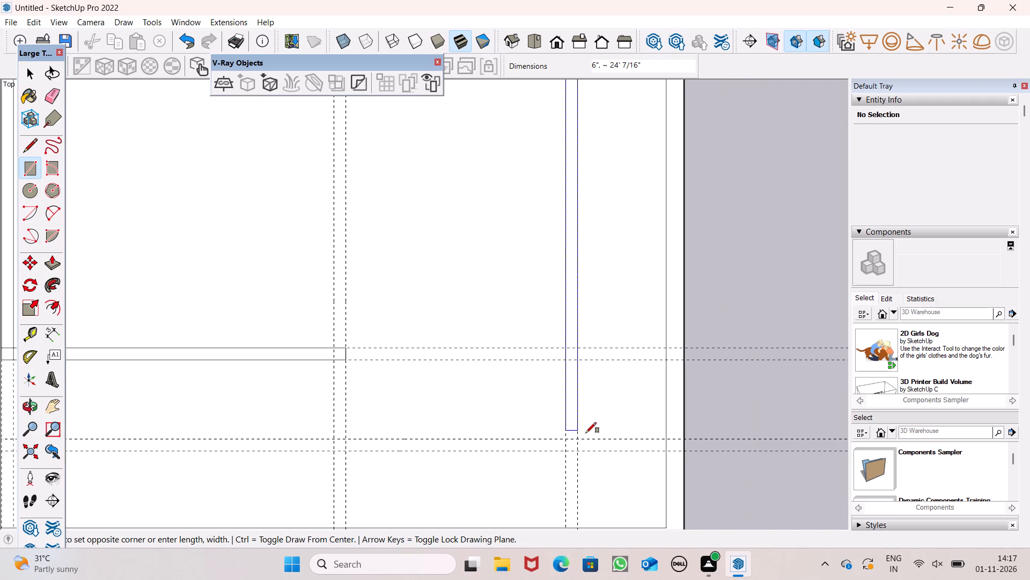
scroll(585, 438, up, 5)
click(580, 460)
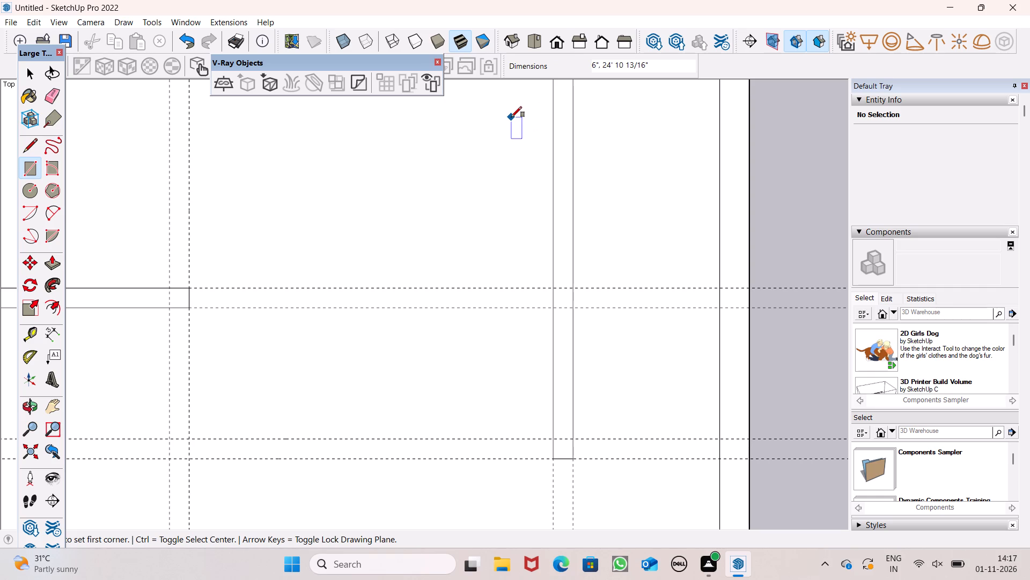
Draw a wall rectangle about 4' 4" by 6" within the middle vertical guide pair, from the lower wall strip to the lowest guide.
scroll(492, 202, down, 7)
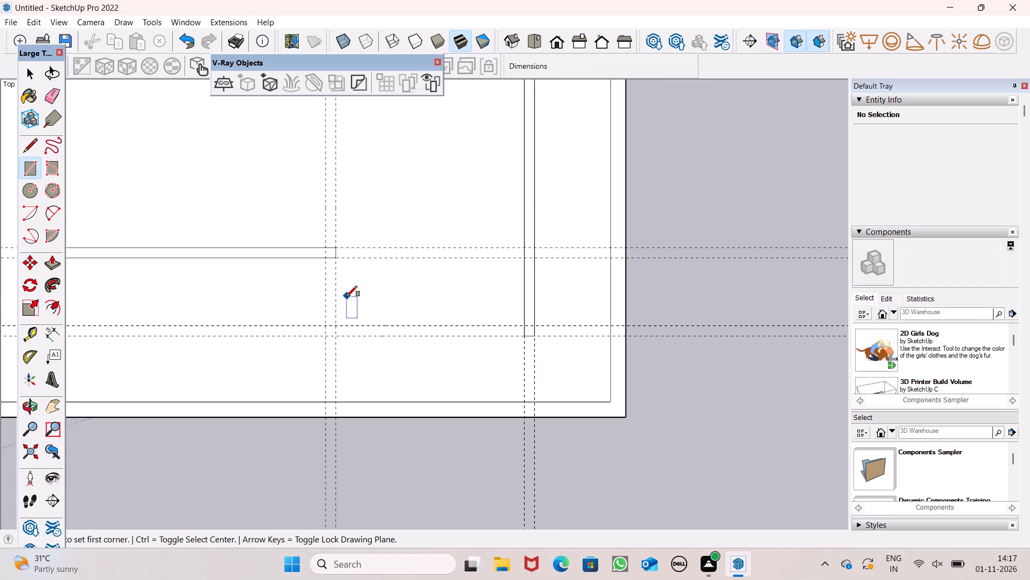
scroll(347, 296, up, 4)
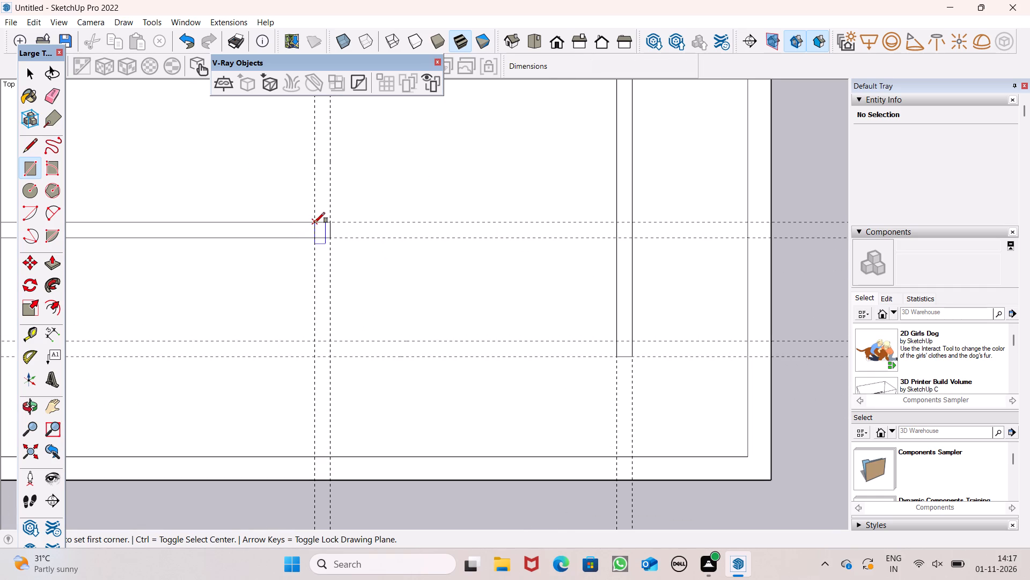
drag(314, 223, 323, 240)
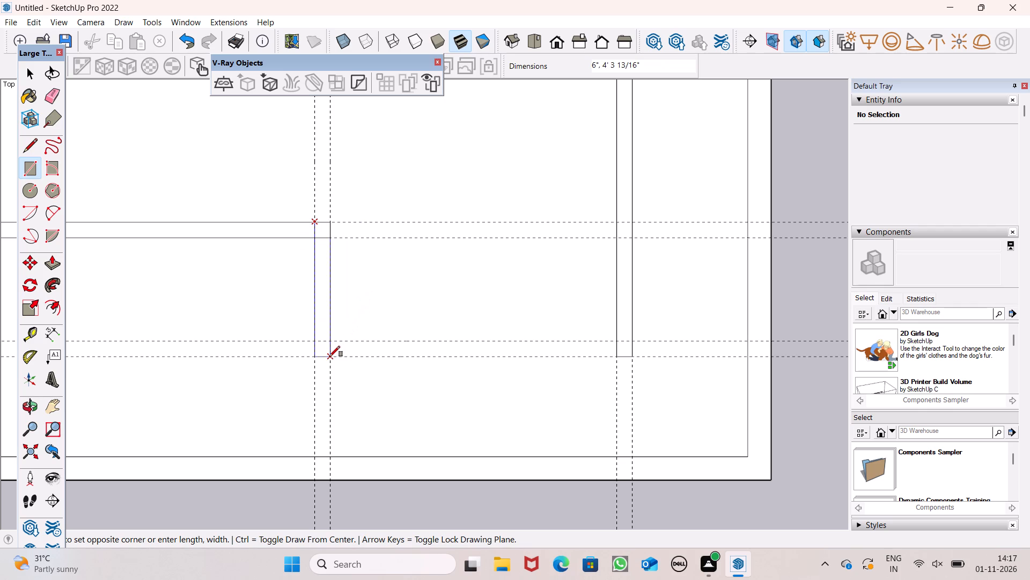
click(329, 357)
Draw a wall rectangle about 10' 3" by 6" within the lowest horizontal guide pair, joining the middle and right-hand vertical walls.
click(313, 340)
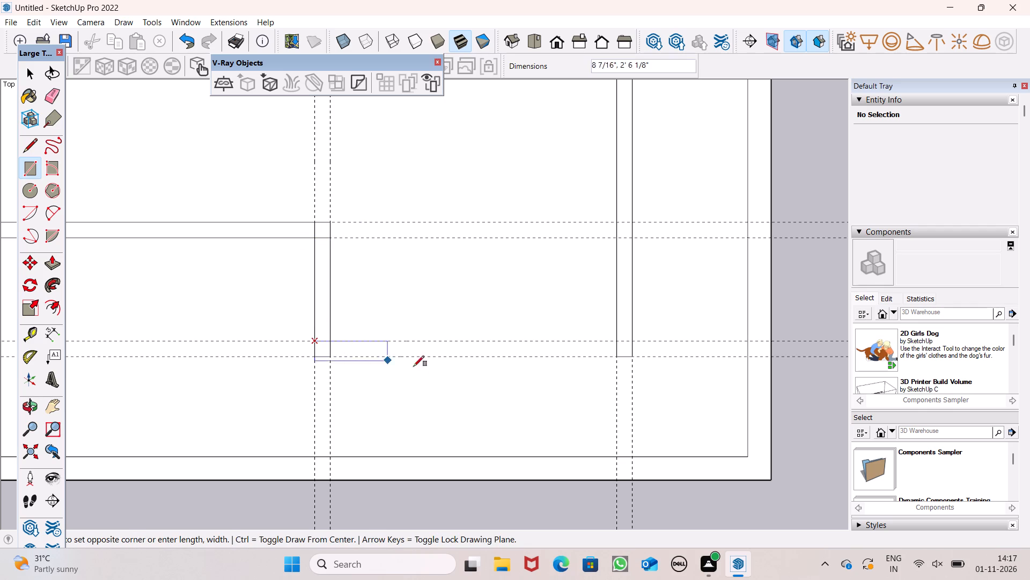
click(631, 358)
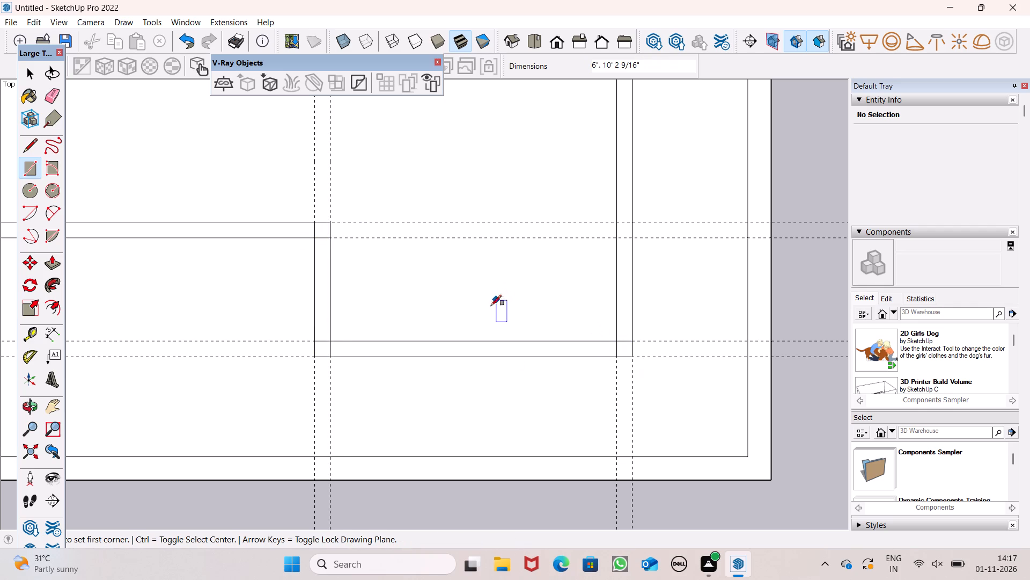
Draw a wall rectangle about 10' by 6" within the middle vertical guide pair, running down from the topmost wall strip.
scroll(472, 337, down, 2)
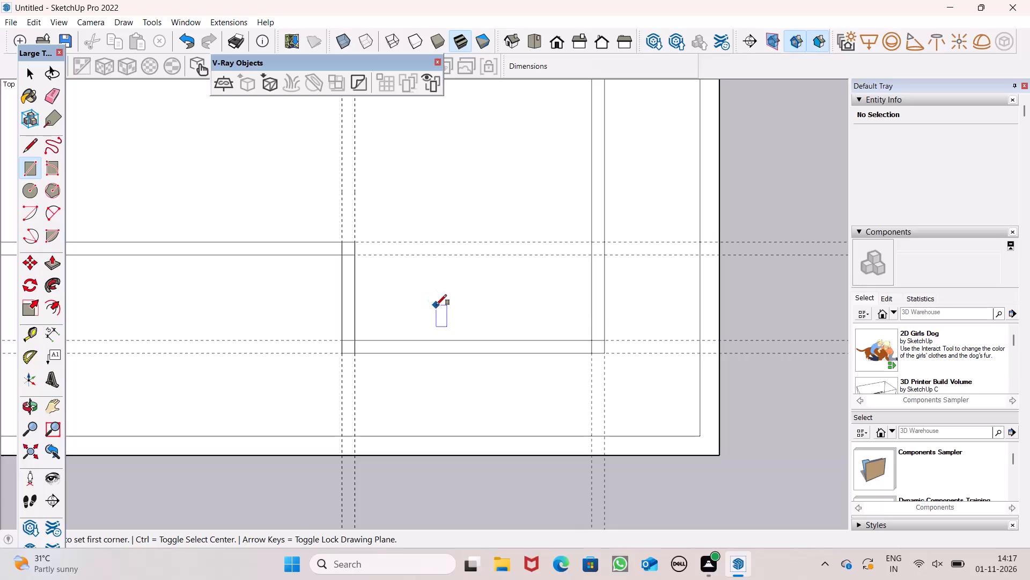
scroll(442, 329, down, 1)
scroll(462, 371, down, 11)
scroll(424, 309, up, 4)
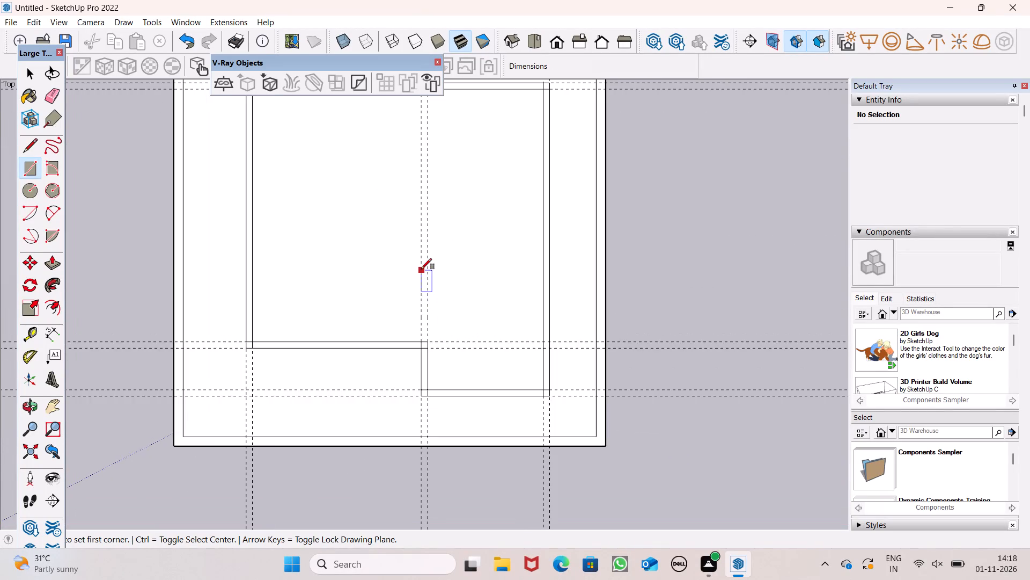
scroll(410, 285, down, 2)
scroll(410, 130, up, 4)
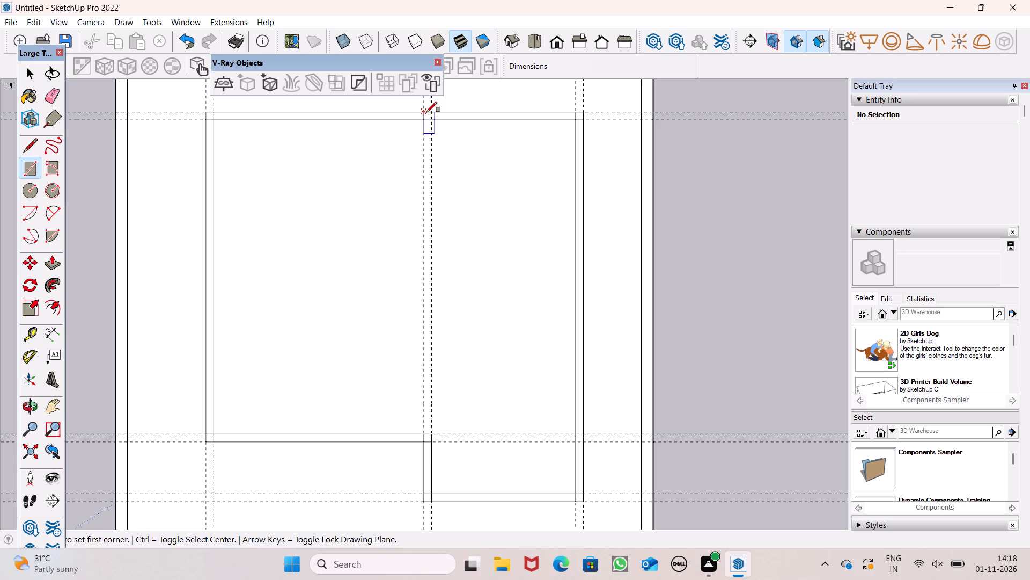
click(426, 112)
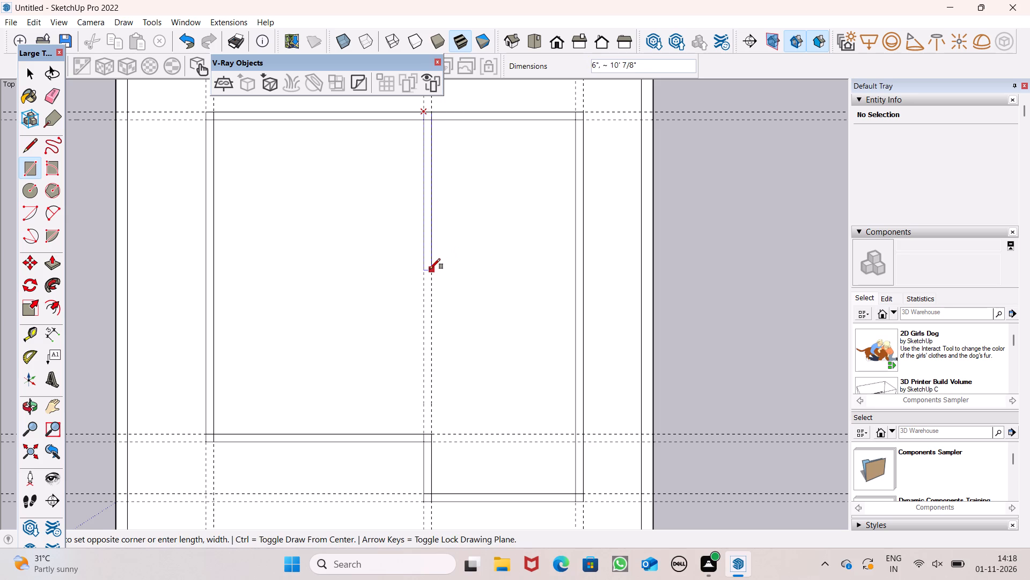
click(430, 269)
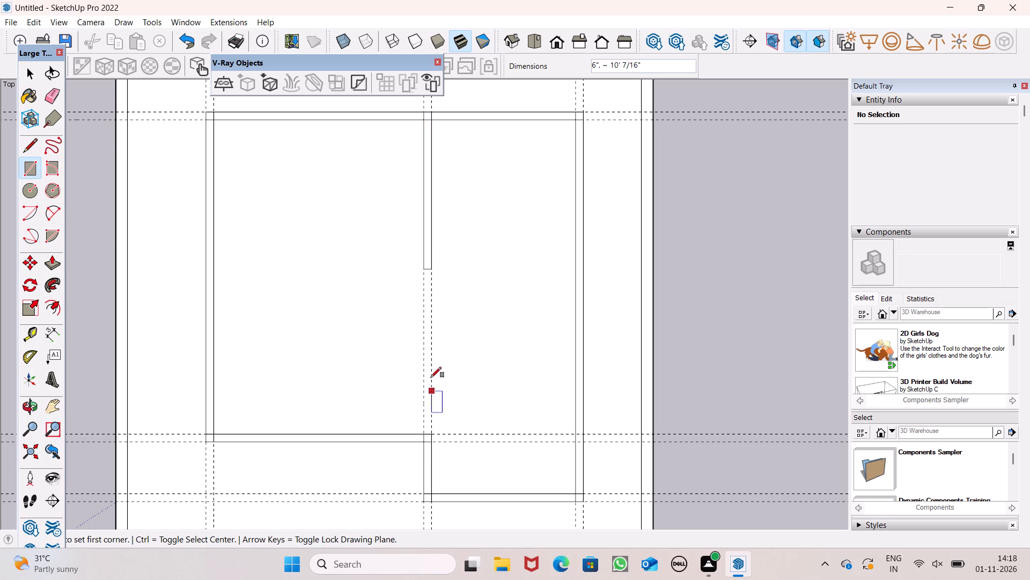
Draw a wall rectangle about 7' 3" by 6" in the middle guide pair, leaving a gap below the upper piece and ending at the lower strip.
click(422, 321)
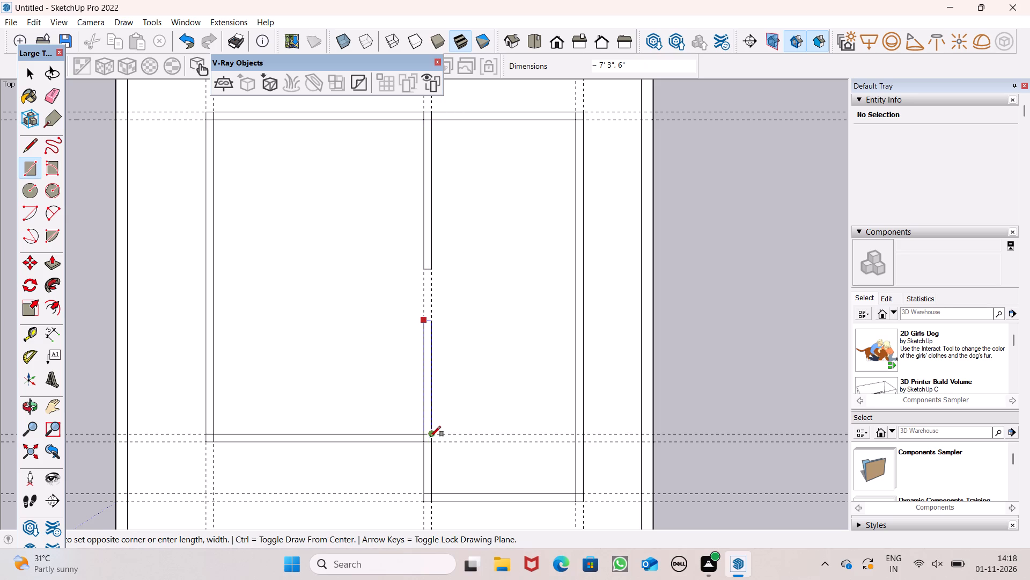
click(430, 437)
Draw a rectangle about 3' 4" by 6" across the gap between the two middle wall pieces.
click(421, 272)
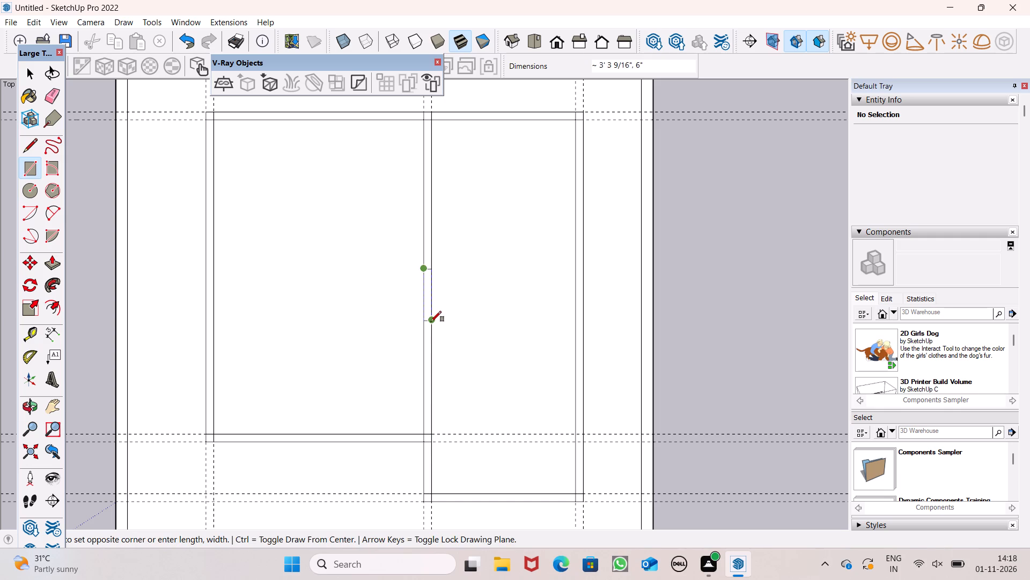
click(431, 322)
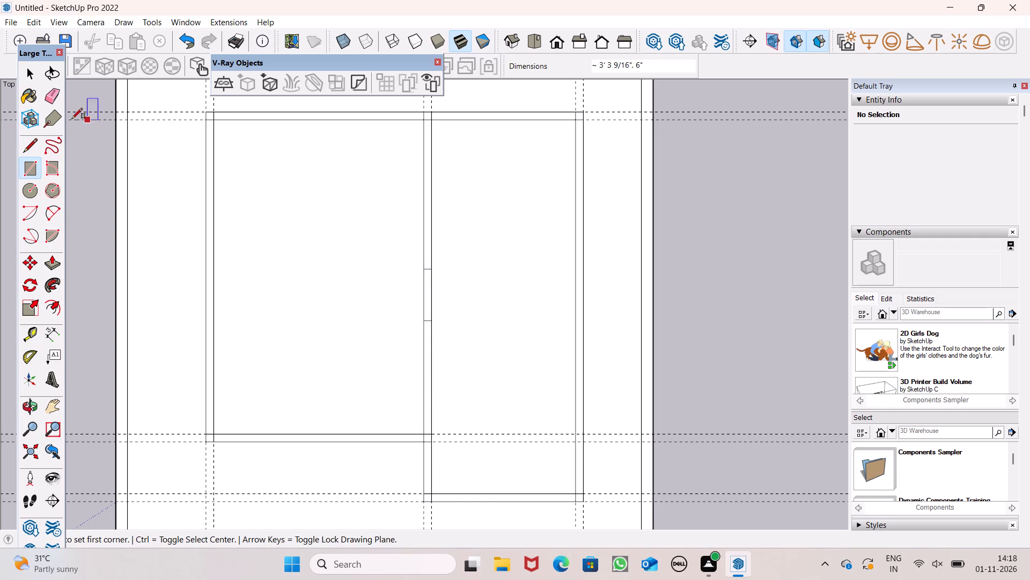
Erase the two long side edges across the middle wall's gap, along with the middle vertical guide pair.
click(54, 95)
scroll(428, 280, up, 7)
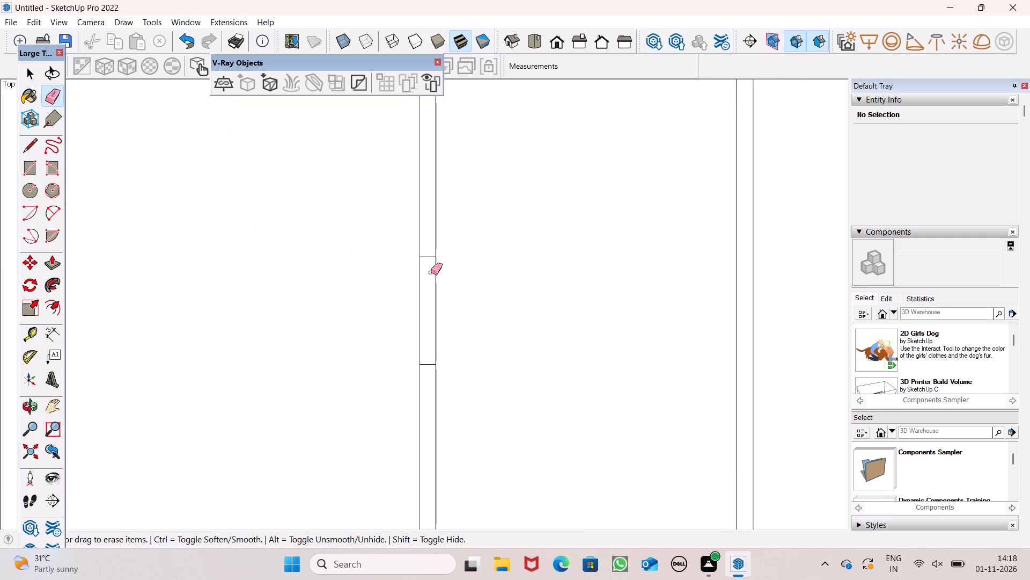
drag(439, 286, 405, 305)
Erase the two horizontal guide pairs that run along the lower wall strips.
scroll(394, 280, down, 7)
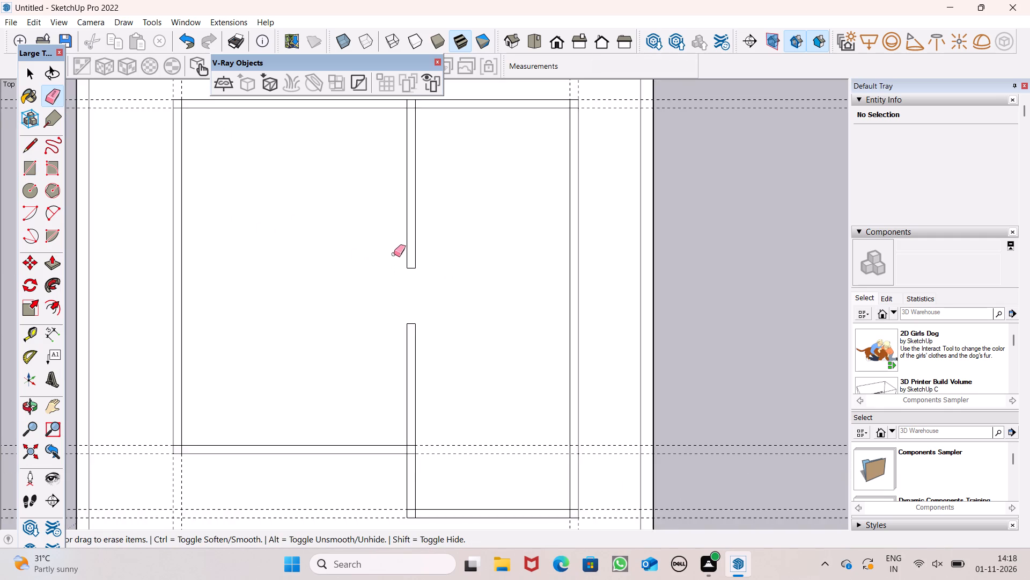
scroll(395, 244, down, 5)
scroll(453, 407, up, 6)
scroll(446, 361, down, 2)
scroll(430, 359, up, 5)
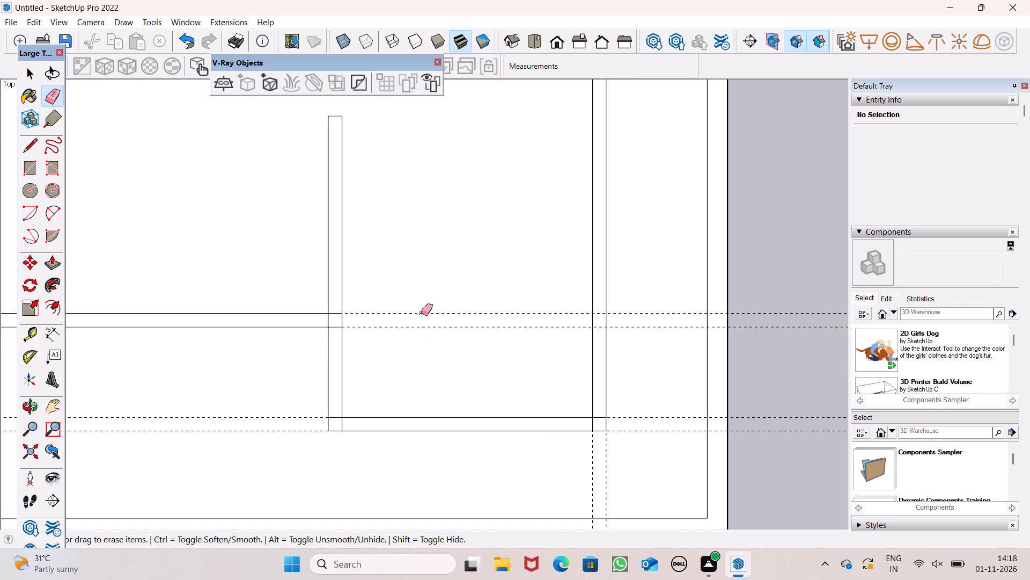
drag(421, 313, 421, 331)
scroll(421, 295, down, 6)
drag(675, 342, 676, 388)
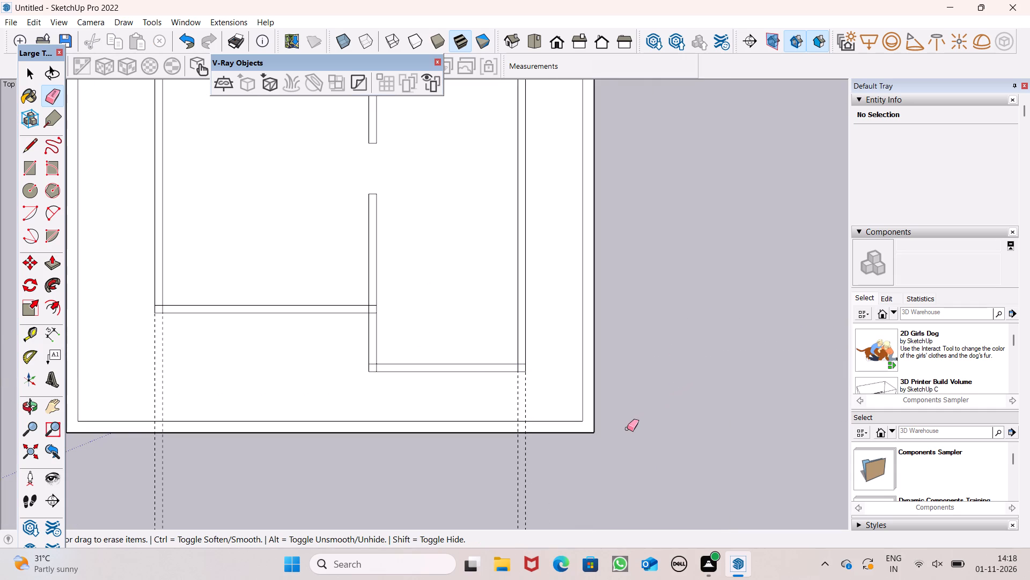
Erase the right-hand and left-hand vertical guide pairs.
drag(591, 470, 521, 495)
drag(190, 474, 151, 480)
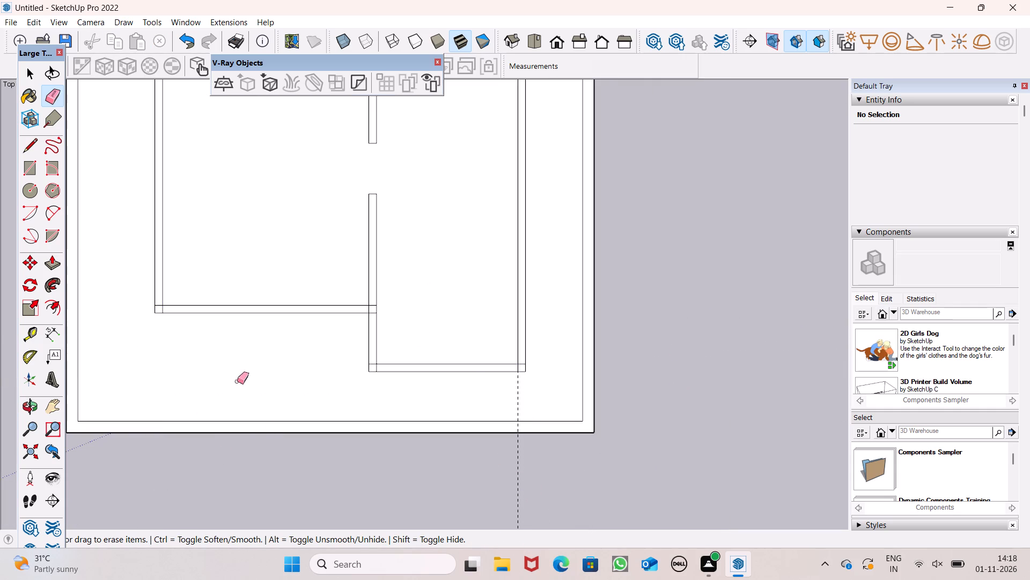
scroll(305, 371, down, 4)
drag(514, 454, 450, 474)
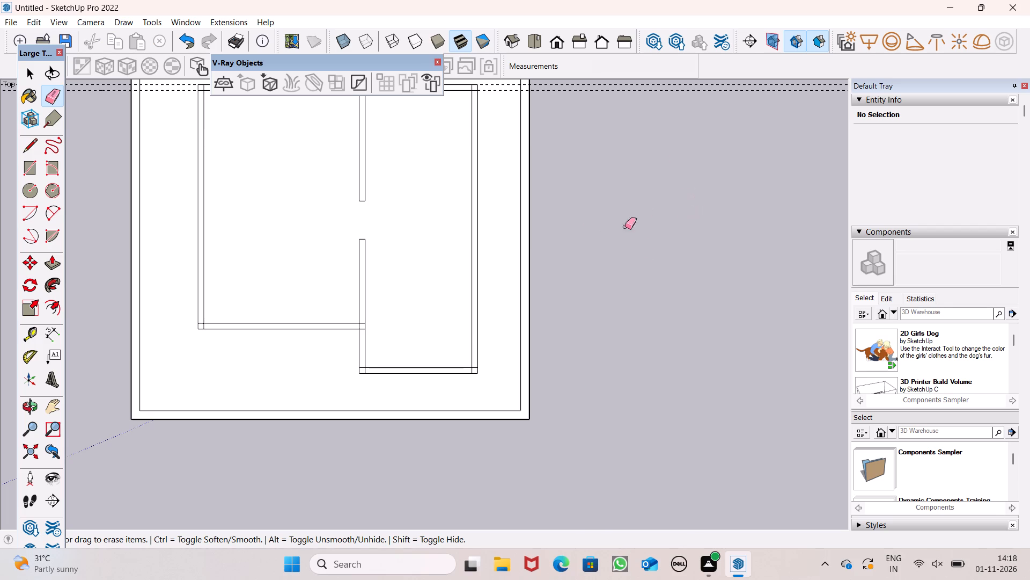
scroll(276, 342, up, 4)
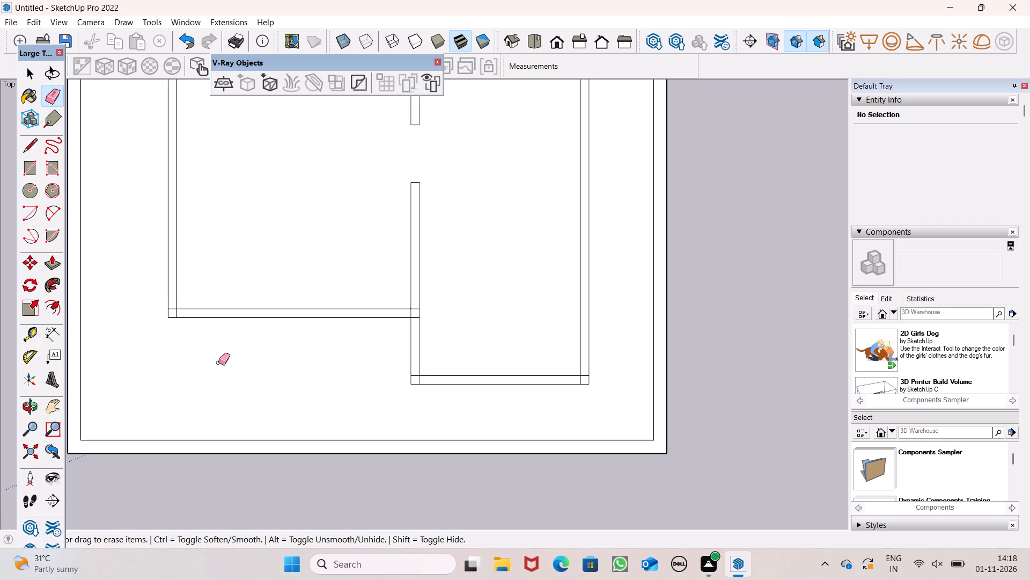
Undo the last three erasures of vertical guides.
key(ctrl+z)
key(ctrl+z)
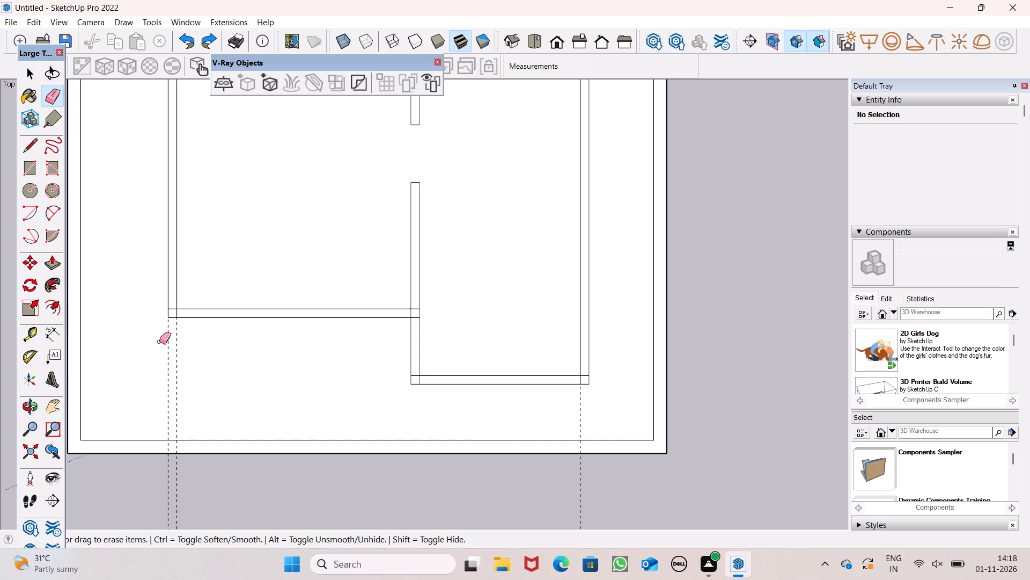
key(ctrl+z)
Draw a wall rectangle about 3' 10" by 6" in the left-hand vertical guide pair, from the lower strip down level with the lowest strip.
scroll(201, 336, up, 6)
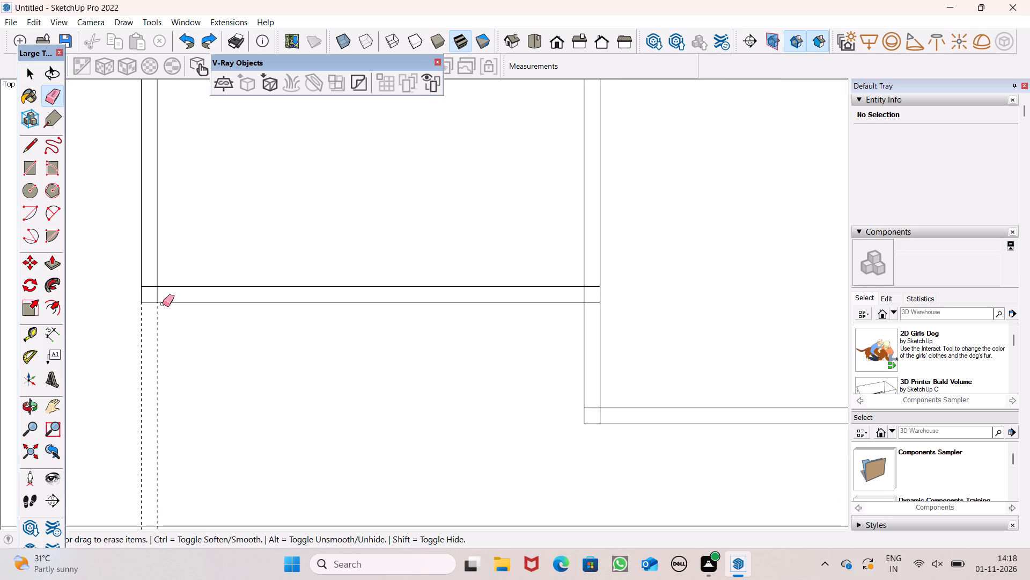
click(32, 164)
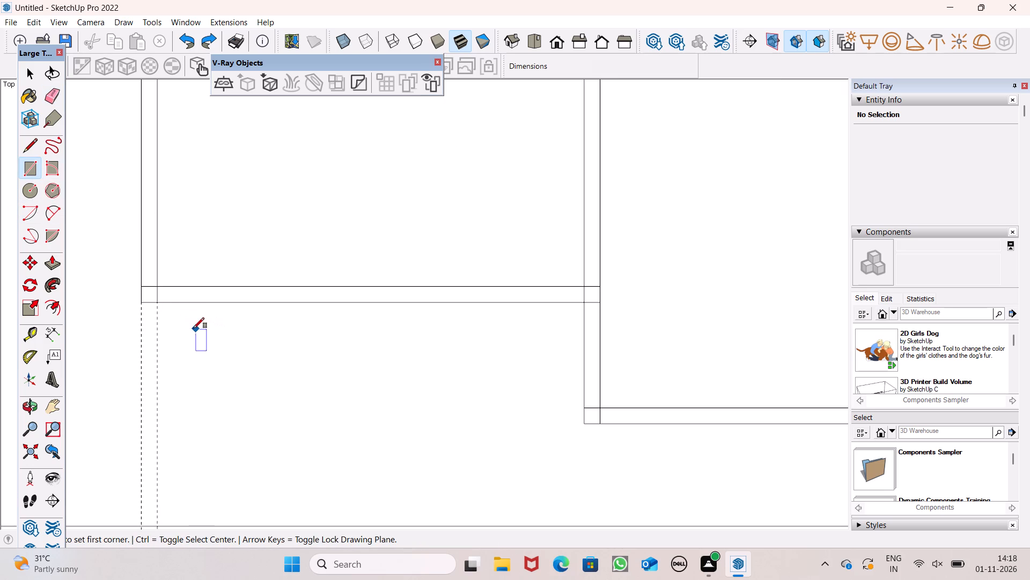
click(142, 305)
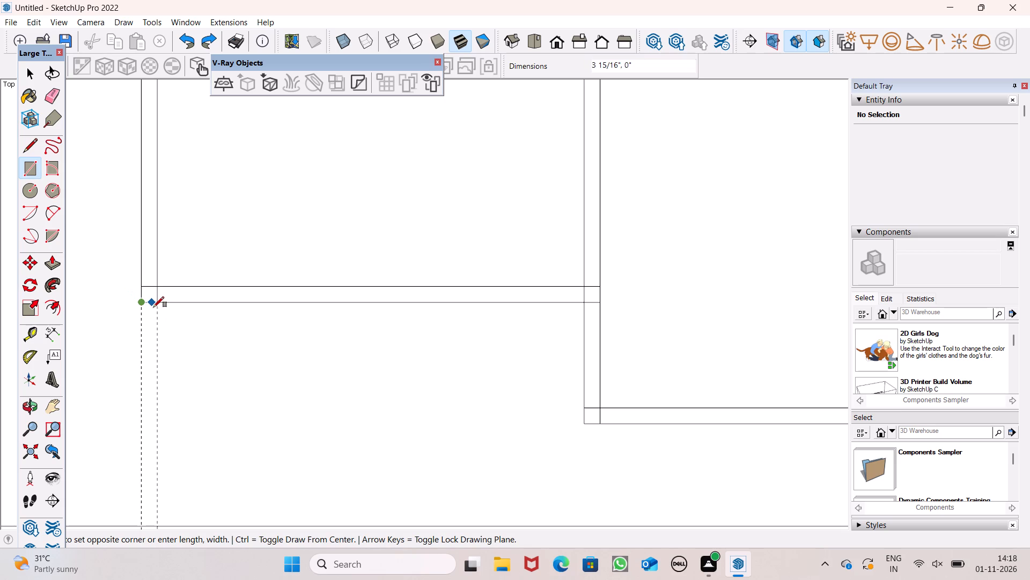
click(156, 306)
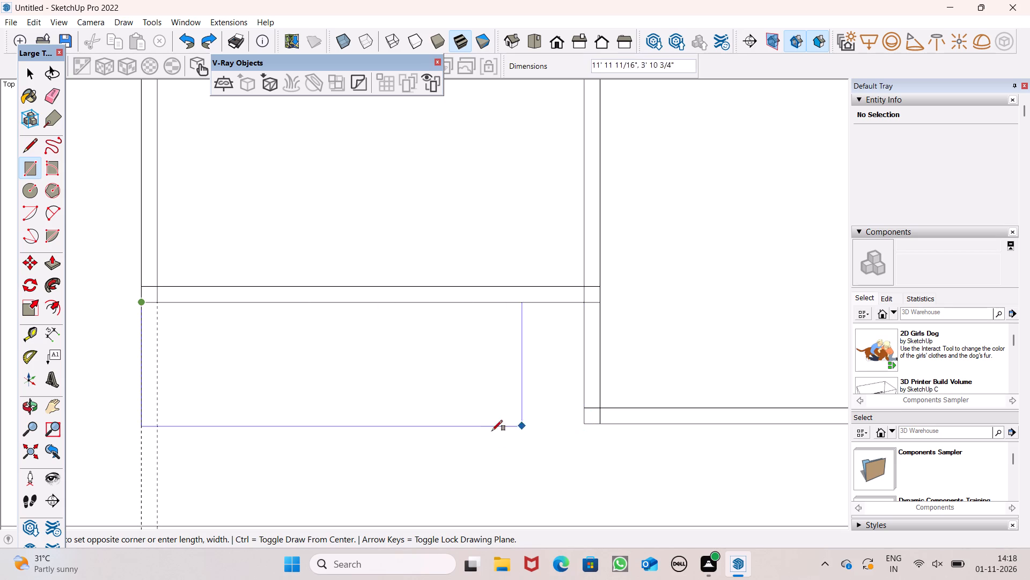
click(154, 431)
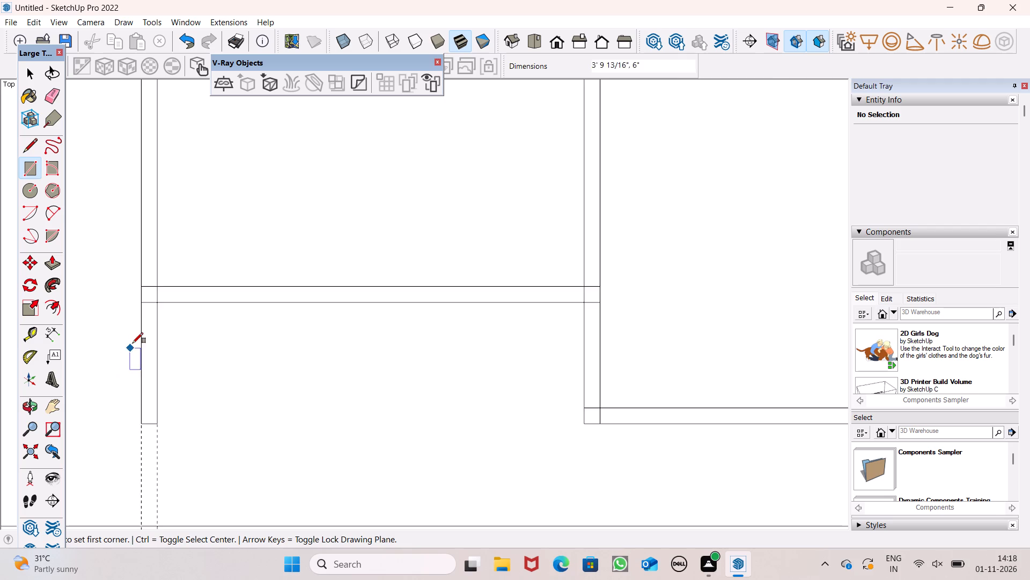
Erase the left-hand and right-hand vertical guide pairs that extend below the interior walls.
scroll(133, 343, down, 6)
click(50, 105)
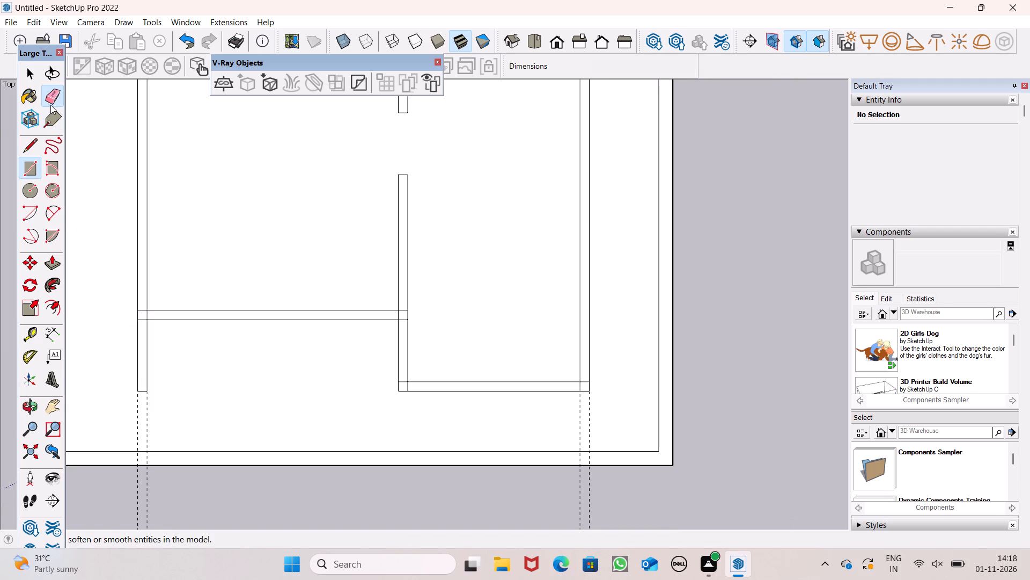
drag(154, 505, 129, 505)
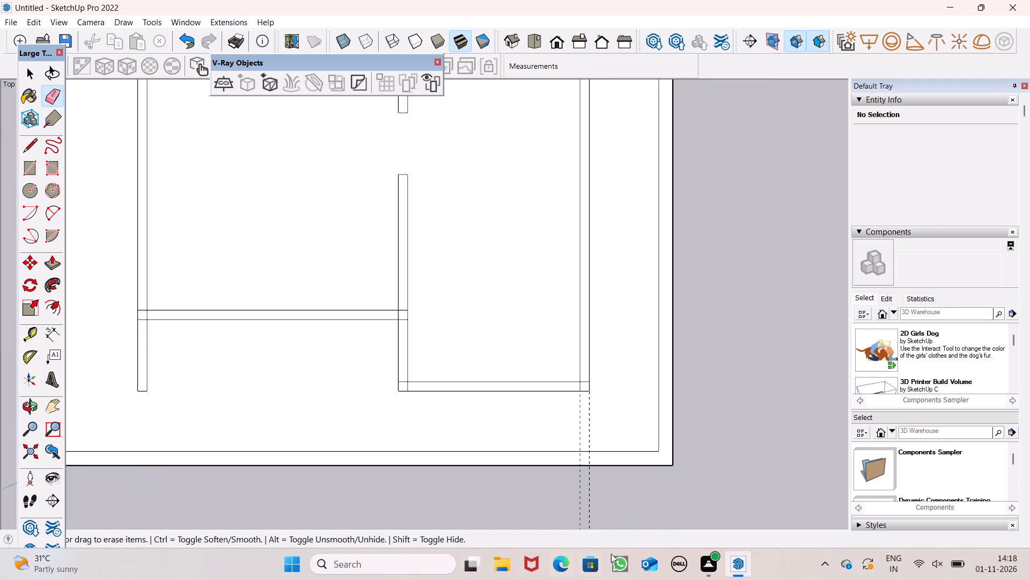
drag(612, 491, 558, 498)
Erase the overlapping edges where the horizontal lower strip meets the left-hand interior wall.
scroll(234, 233, down, 2)
scroll(224, 297, down, 1)
scroll(200, 361, up, 3)
scroll(139, 310, up, 3)
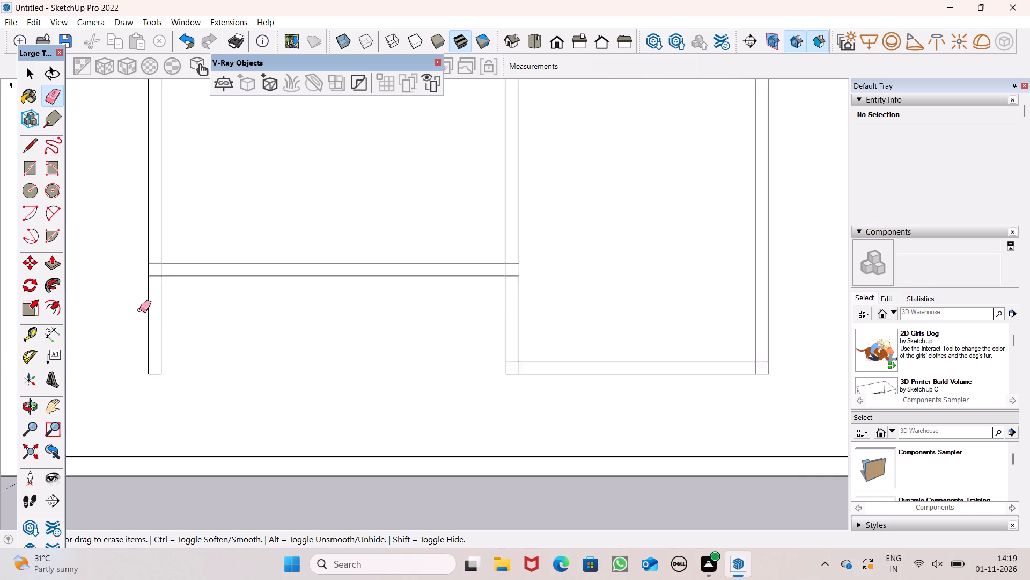
scroll(139, 310, up, 3)
scroll(138, 256, up, 5)
drag(175, 239, 179, 265)
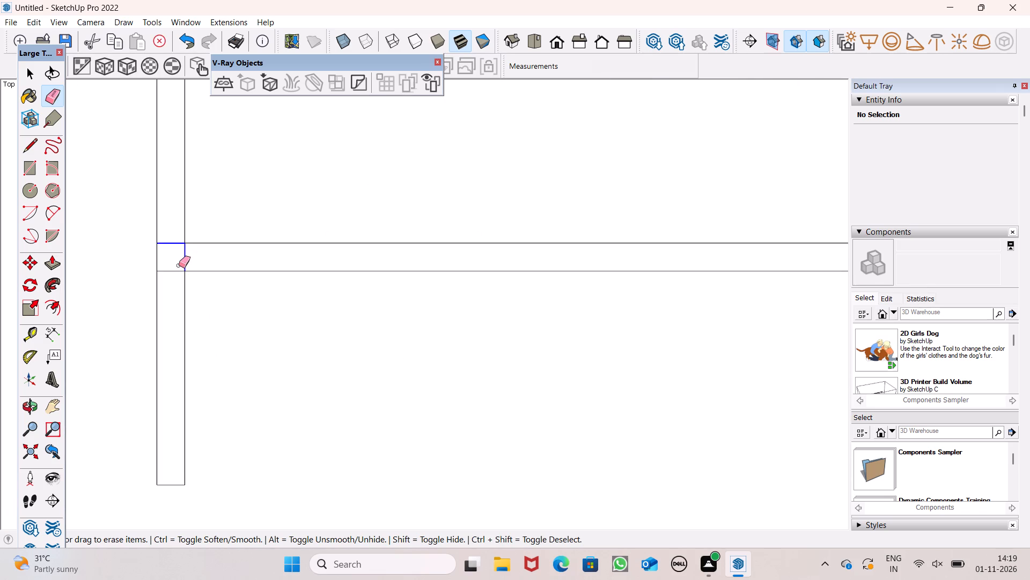
drag(179, 265, 171, 272)
Erase the overlapping edges at both end corners of the lowest horizontal wall strip.
scroll(224, 300, down, 4)
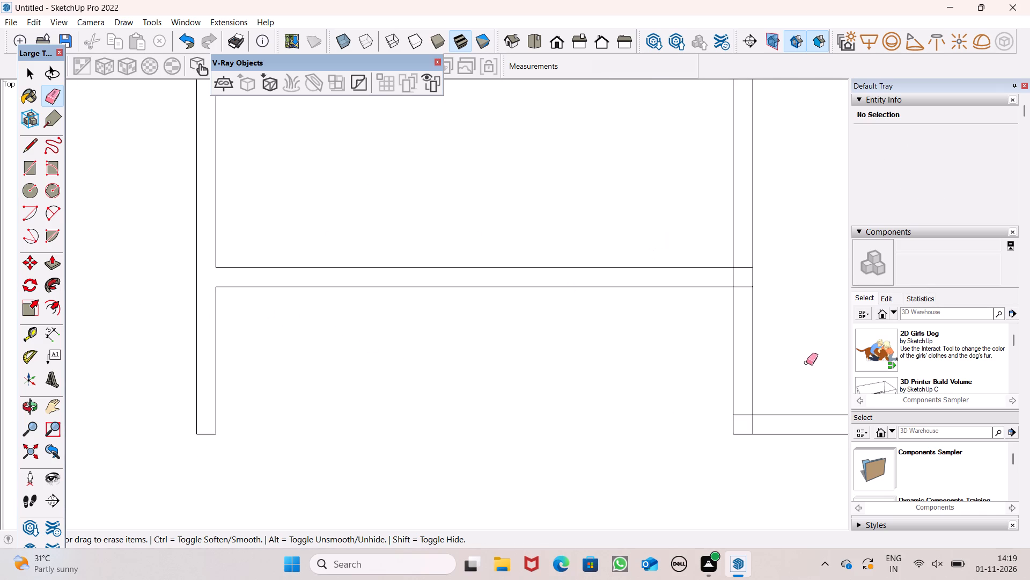
scroll(447, 271, down, 4)
scroll(417, 321, down, 4)
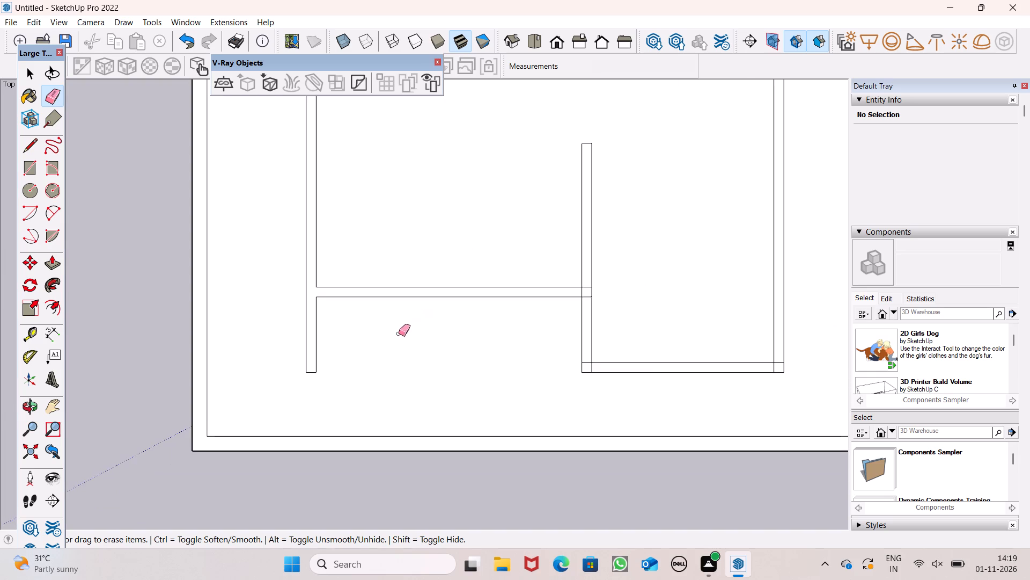
scroll(675, 381, up, 6)
scroll(784, 352, up, 7)
drag(752, 331, 739, 350)
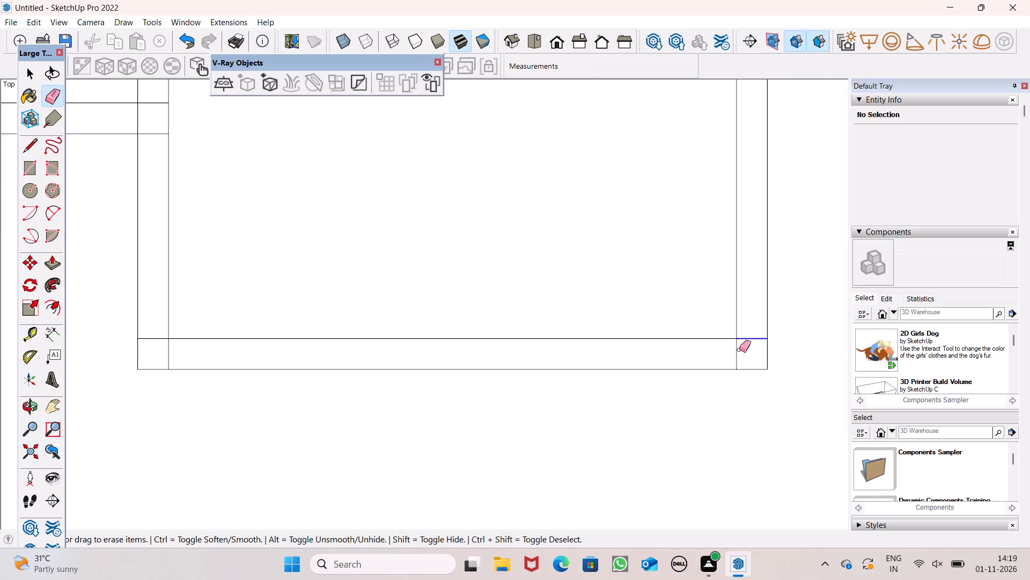
drag(739, 350, 730, 358)
scroll(202, 336, up, 6)
drag(125, 332, 168, 367)
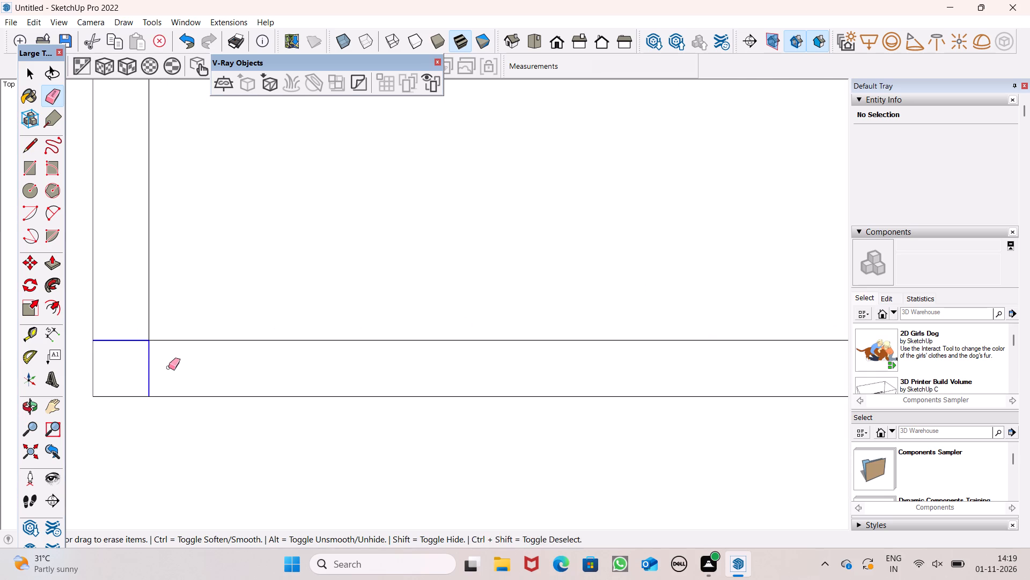
drag(168, 367, 172, 368)
Erase the overlapping edges where the horizontal lower strip meets the middle vertical wall.
scroll(414, 386, down, 4)
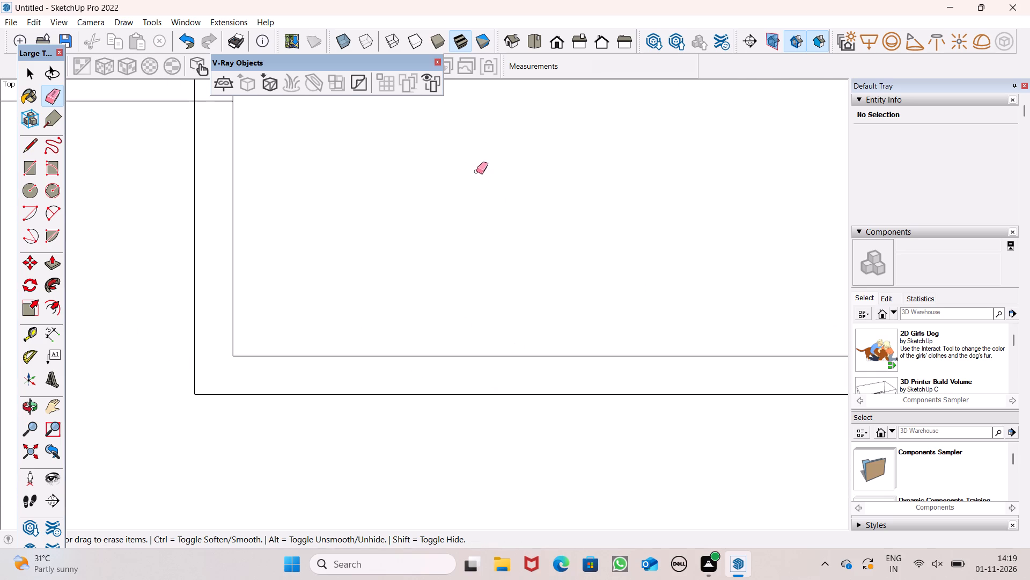
scroll(468, 231, down, 6)
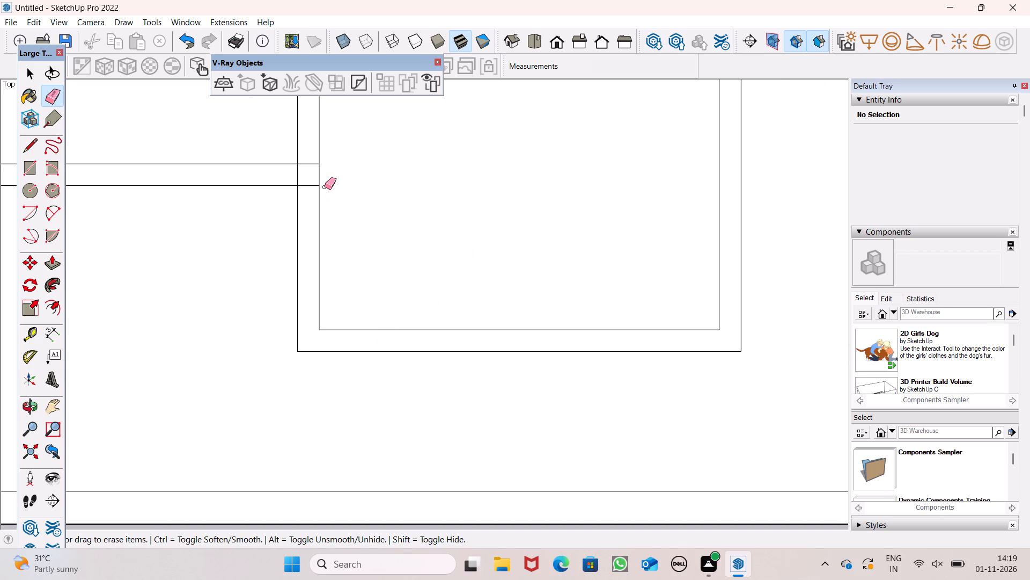
scroll(305, 175, up, 5)
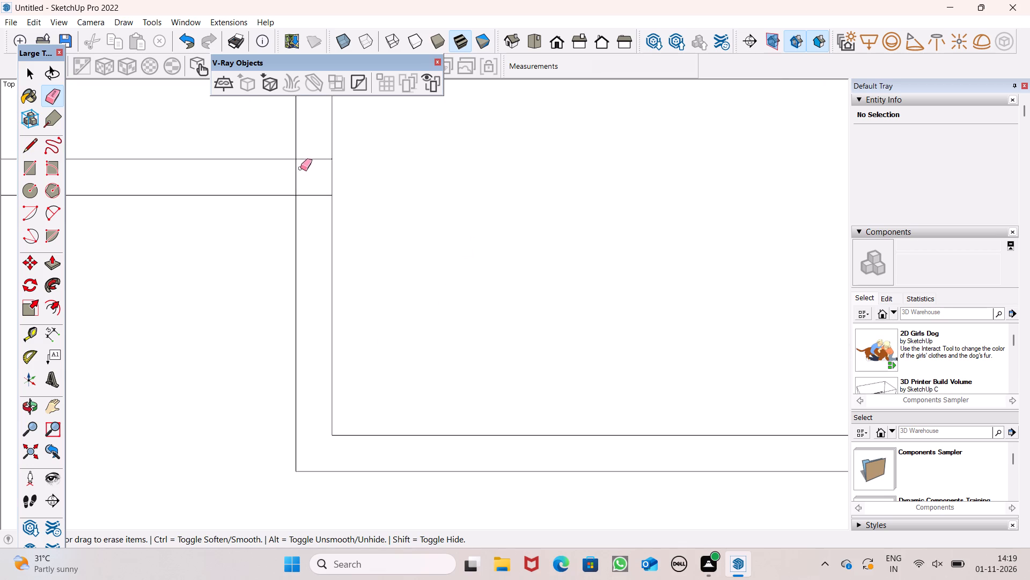
scroll(307, 148, up, 5)
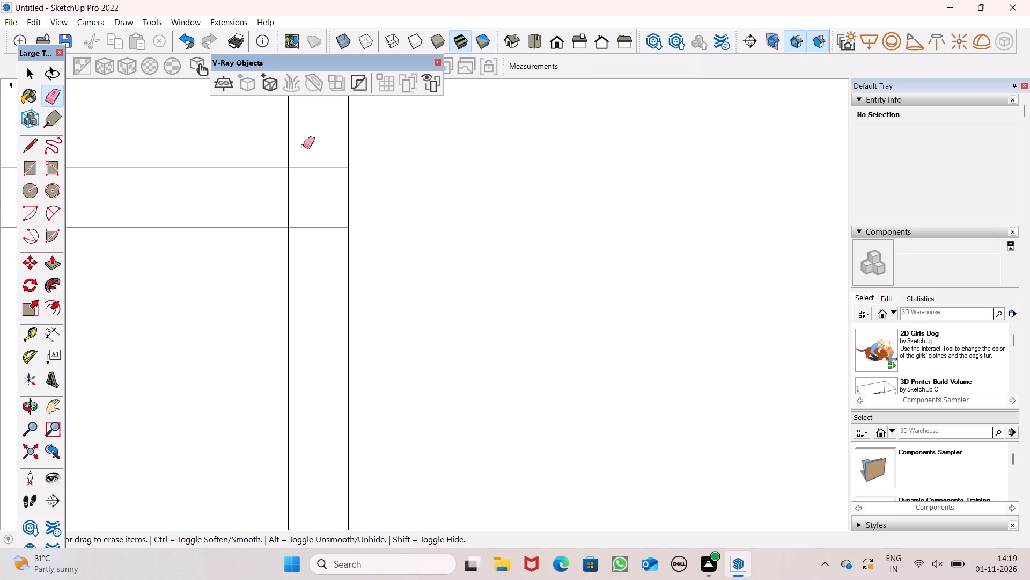
scroll(303, 146, up, 5)
drag(276, 233, 317, 176)
drag(317, 175, 310, 267)
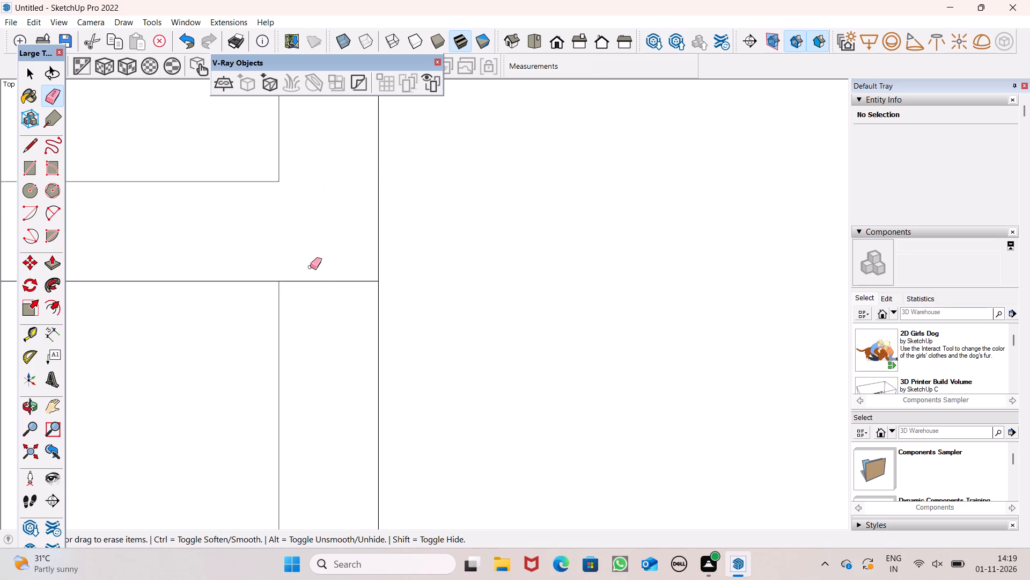
drag(310, 267, 308, 290)
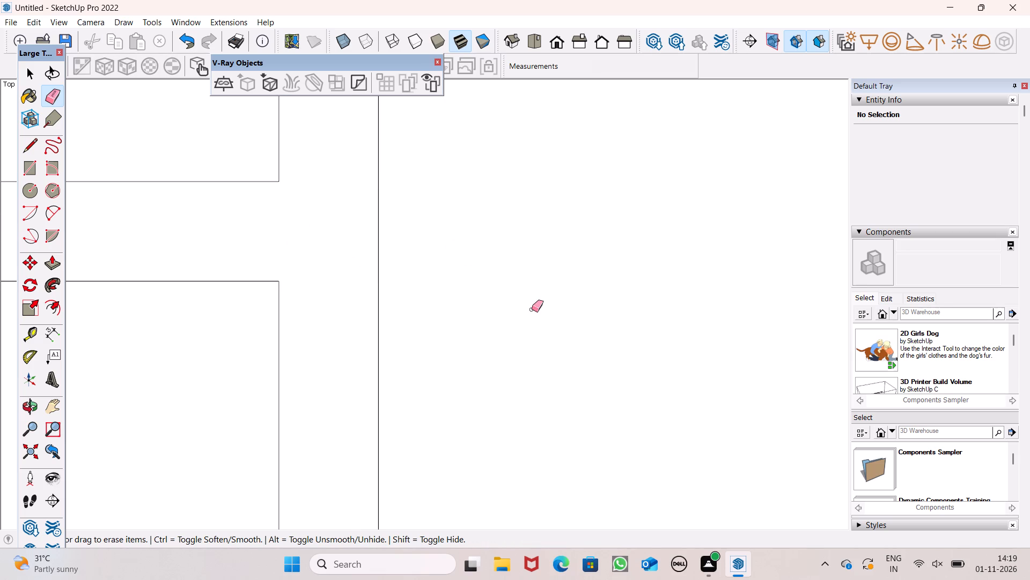
Erase the horizontal guide pair running along the top interior wall strip.
scroll(503, 347, down, 6)
scroll(452, 300, down, 6)
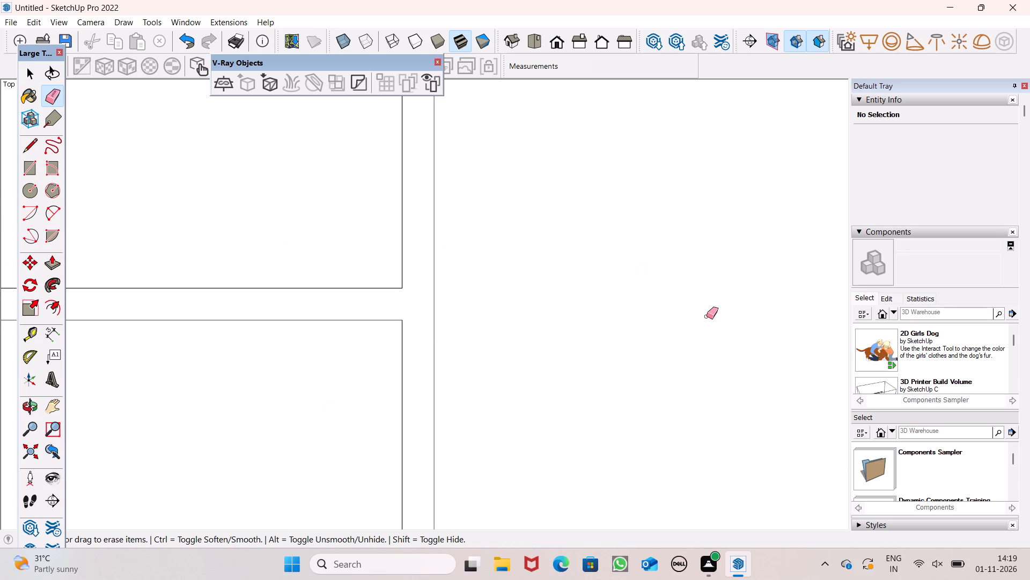
scroll(707, 316, down, 8)
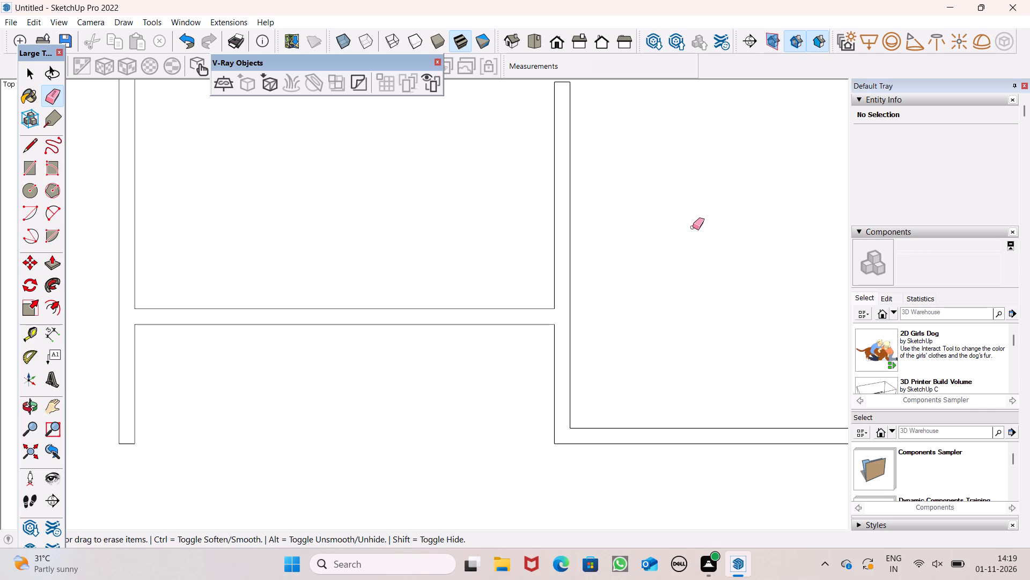
scroll(554, 277, down, 6)
scroll(496, 319, down, 6)
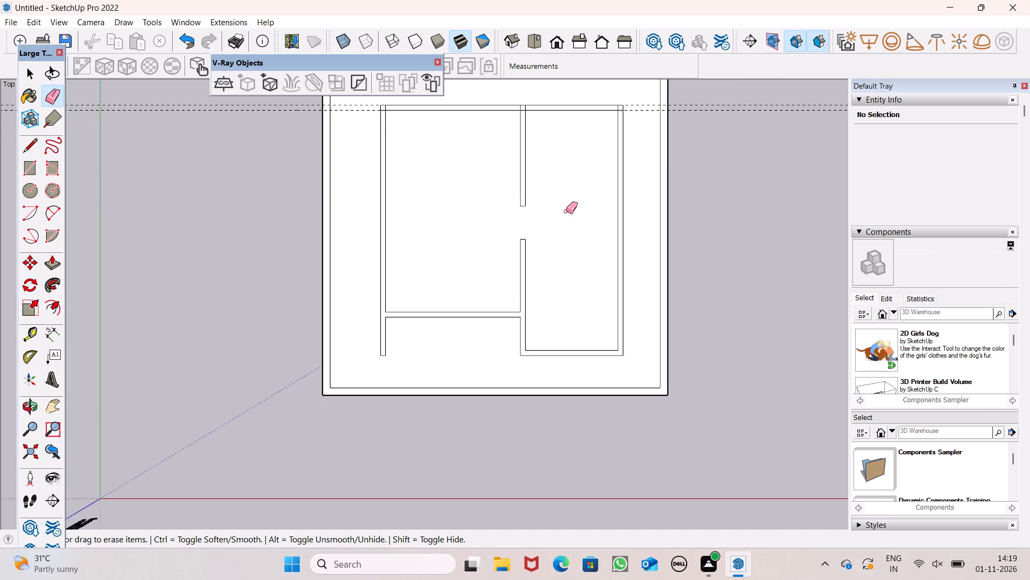
scroll(447, 312, down, 3)
scroll(386, 201, up, 5)
drag(281, 124, 264, 153)
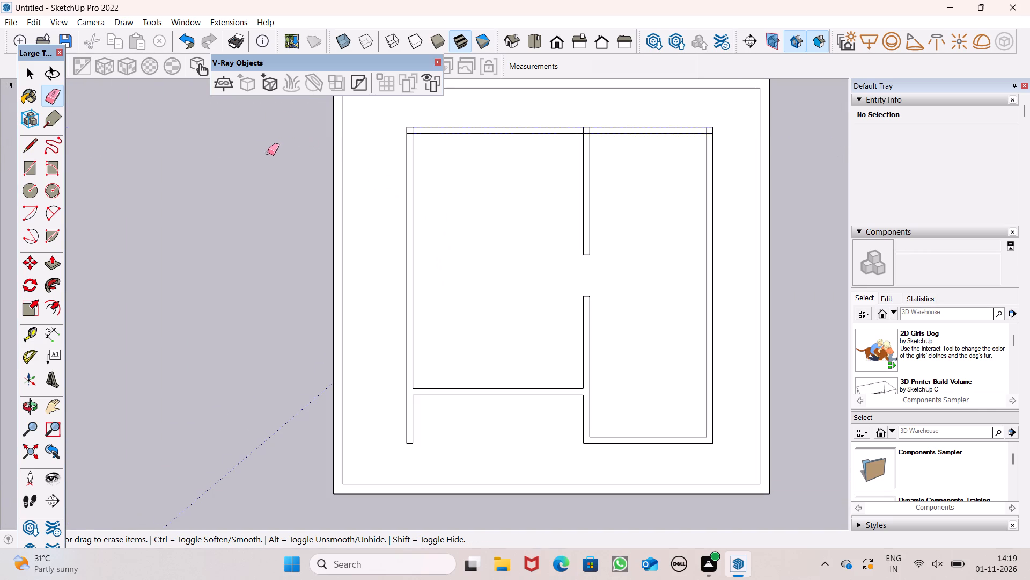
Erase the overlapping edges at the upper-left corner of the interior walls.
scroll(422, 63, up, 4)
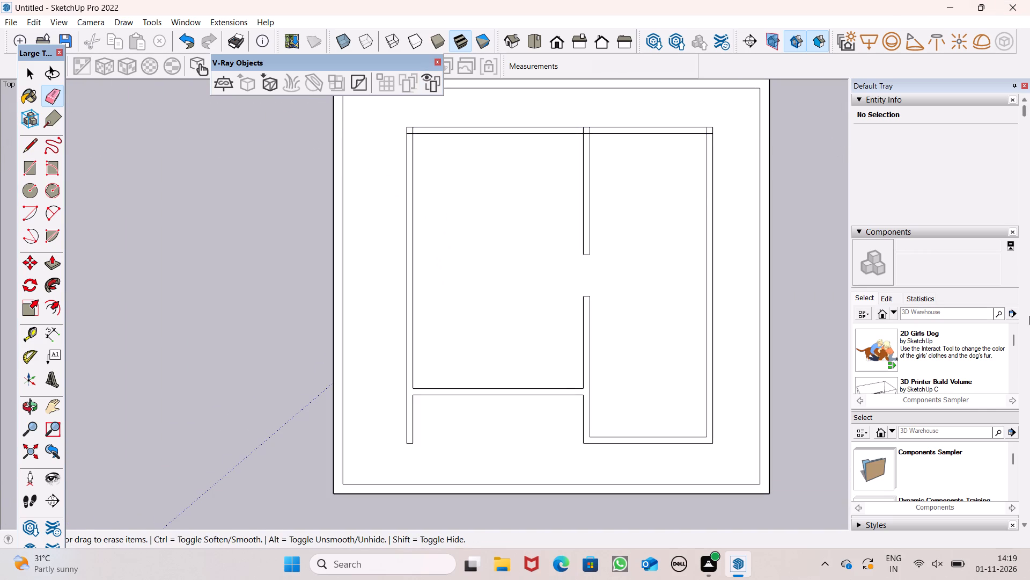
scroll(454, 156, up, 6)
scroll(356, 117, up, 4)
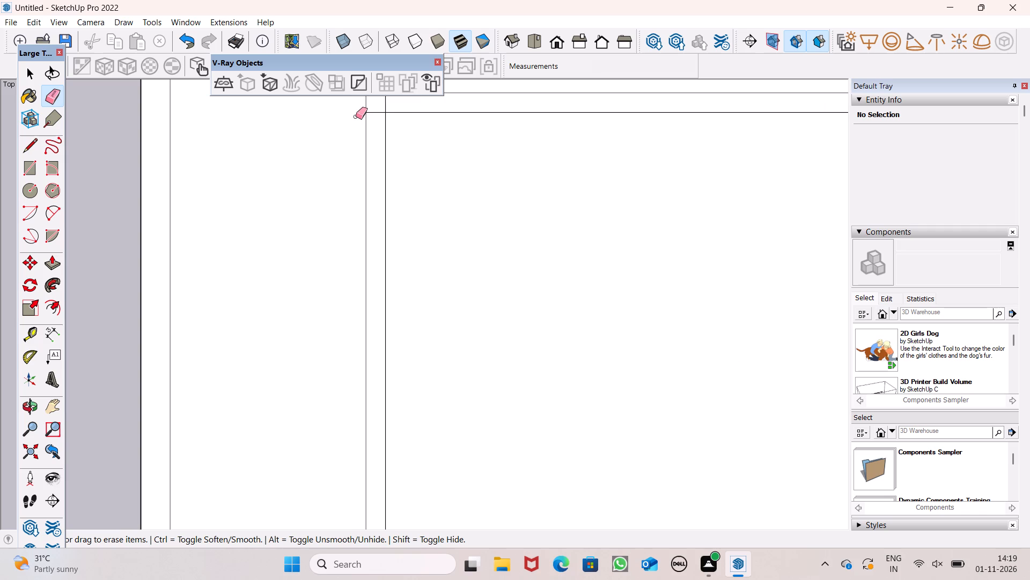
scroll(356, 117, up, 3)
scroll(402, 100, up, 6)
scroll(366, 220, down, 11)
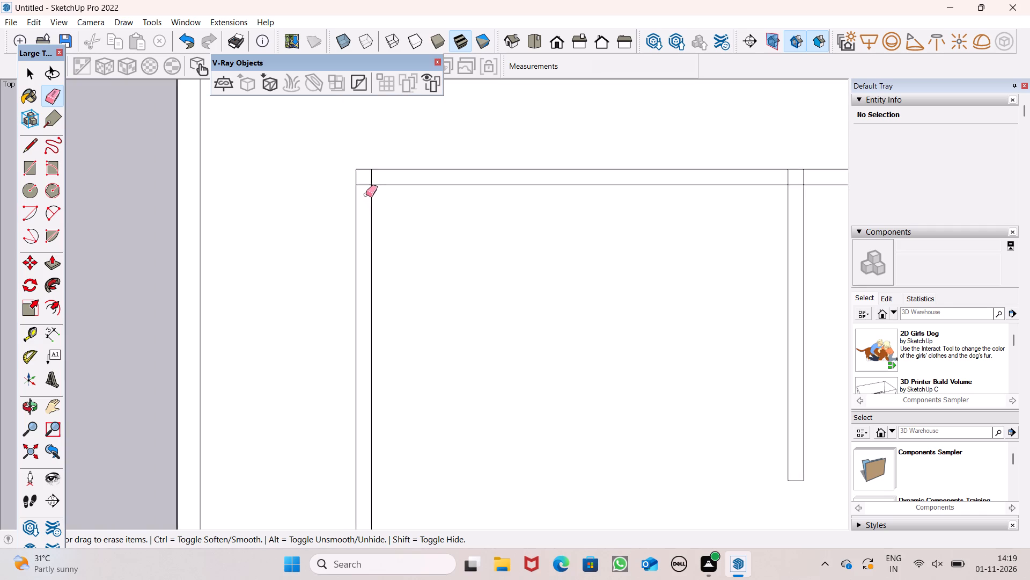
scroll(366, 194, down, 2)
scroll(356, 158, up, 9)
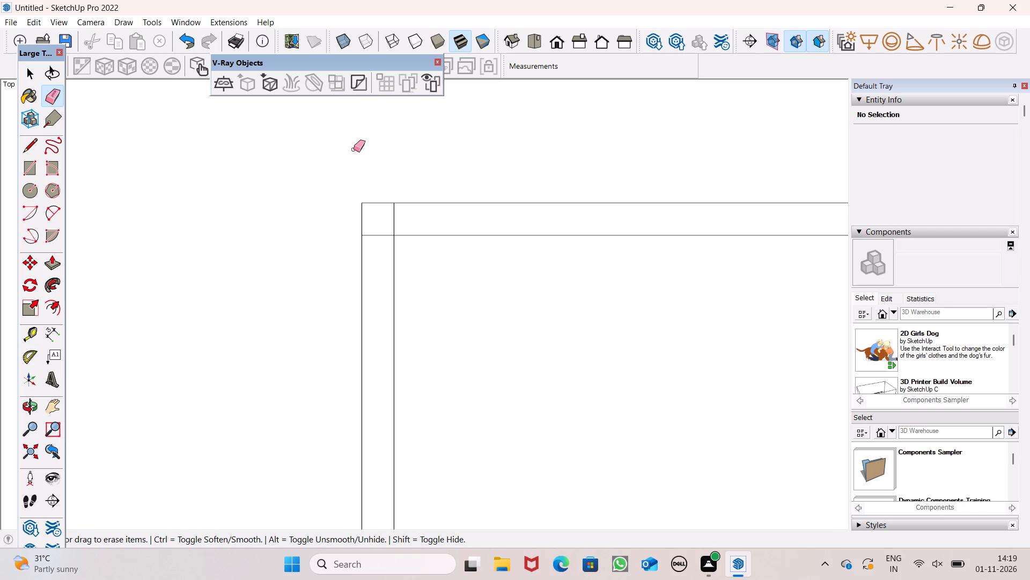
scroll(386, 221, up, 11)
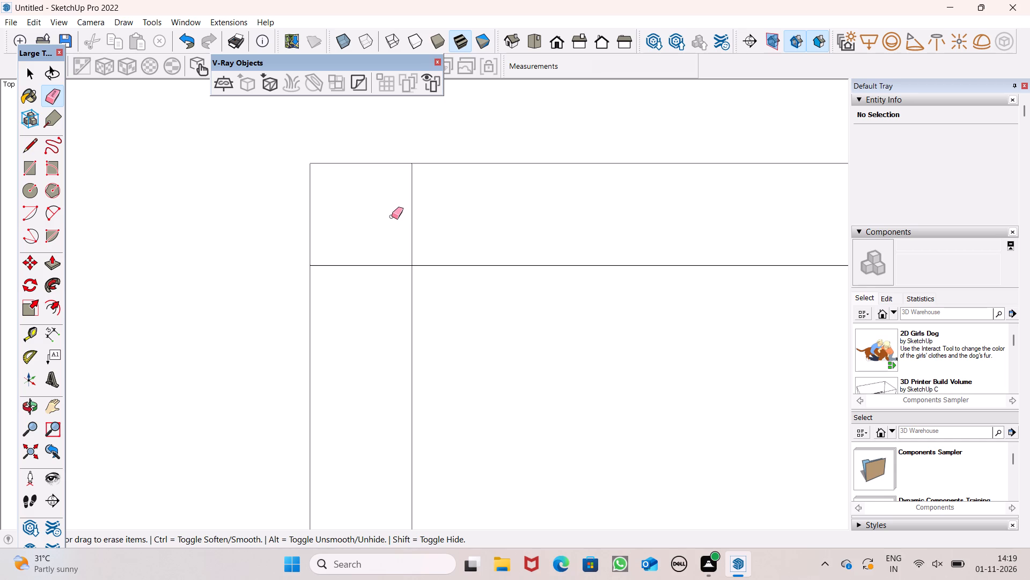
scroll(290, 227, up, 5)
drag(404, 288, 413, 291)
drag(420, 287, 430, 281)
drag(497, 253, 490, 251)
Erase the overlapping edges where the middle vertical wall meets the top wall strip.
scroll(334, 203, down, 7)
scroll(242, 248, down, 5)
scroll(197, 247, down, 6)
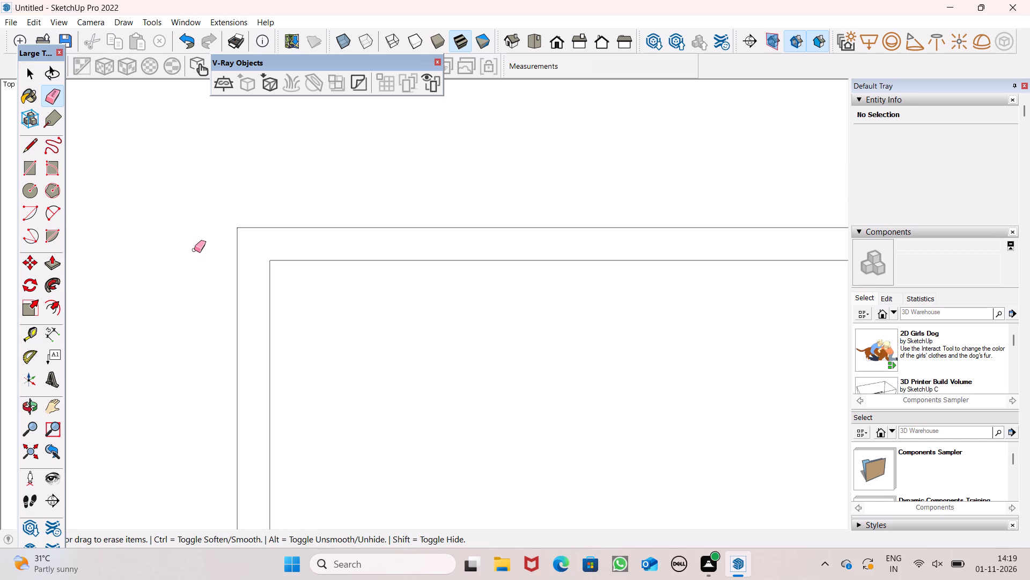
scroll(194, 244, down, 10)
scroll(438, 235, down, 4)
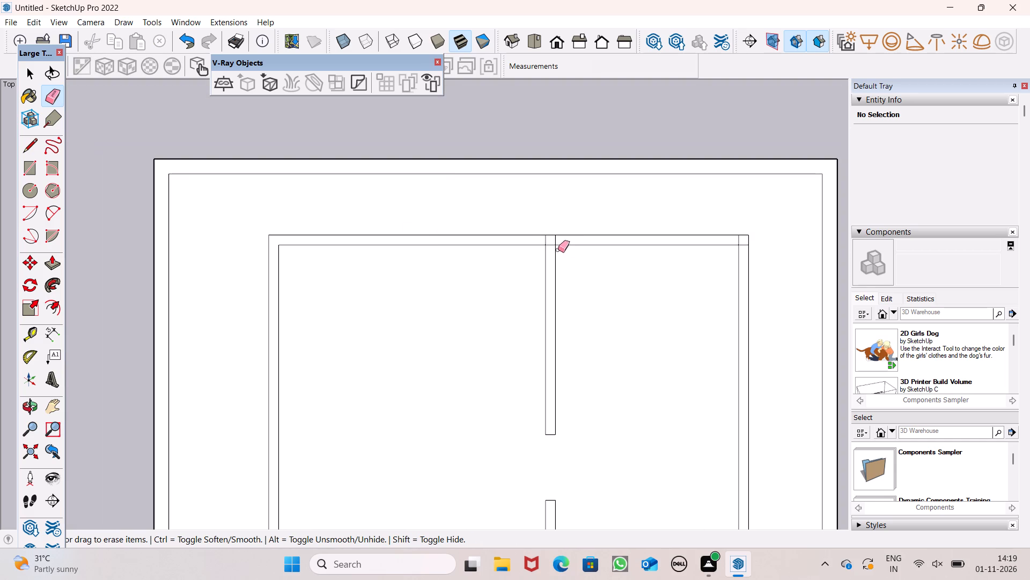
scroll(566, 253, up, 13)
scroll(523, 230, up, 10)
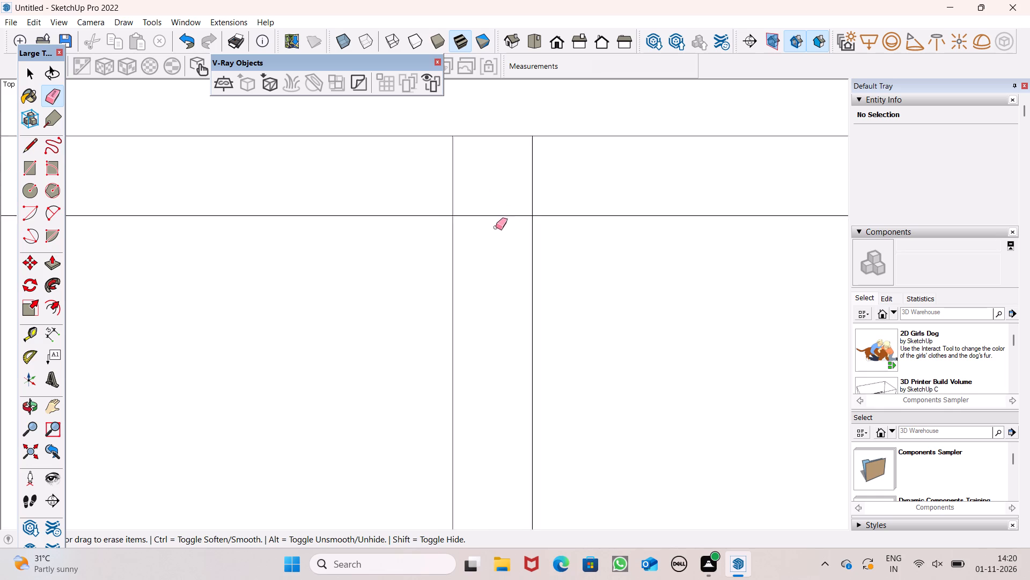
scroll(496, 227, up, 1)
drag(444, 178, 464, 214)
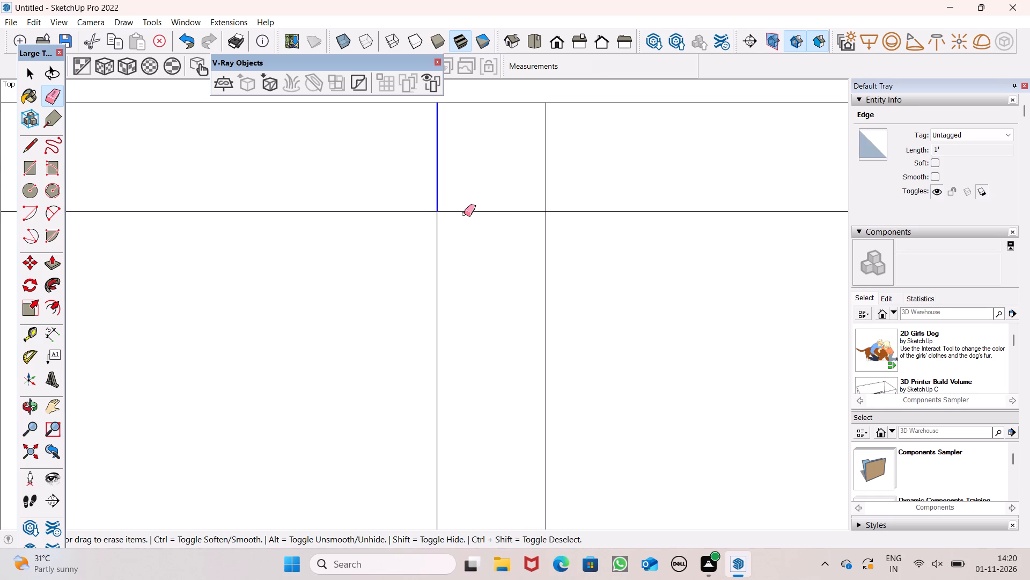
drag(464, 214, 547, 190)
Erase the overlapping edges at the upper-right corner of the interior walls.
scroll(481, 233, down, 6)
scroll(370, 235, down, 6)
scroll(332, 208, down, 4)
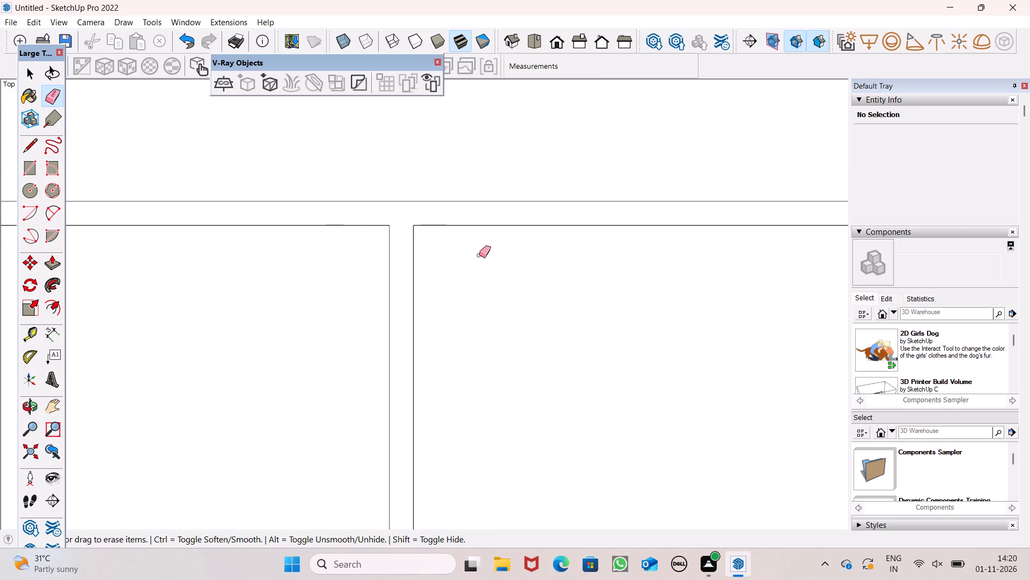
scroll(304, 253, down, 6)
scroll(609, 246, up, 13)
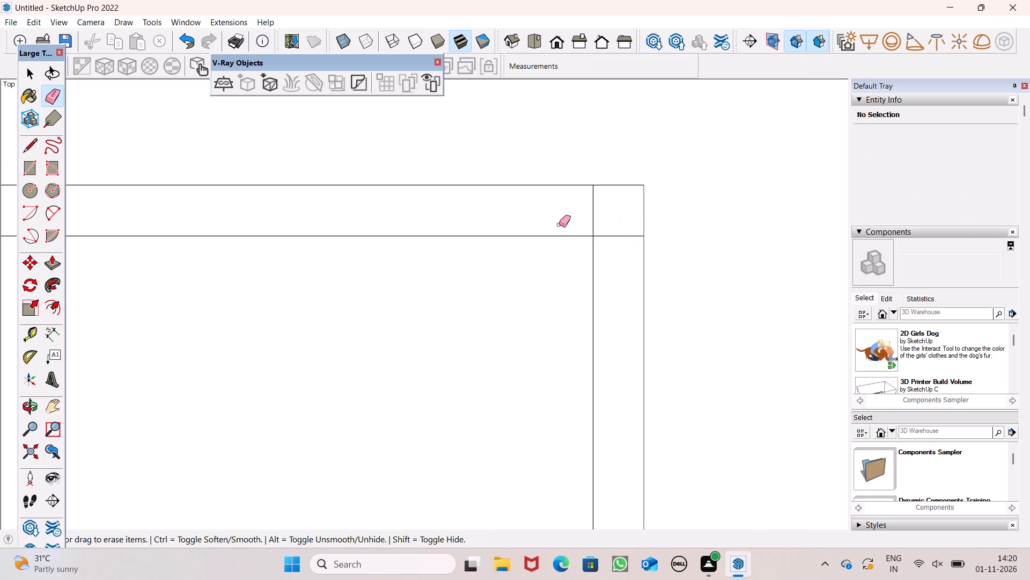
drag(586, 219, 610, 250)
Push/Pull the merged interior wall face up 3' from the slab.
scroll(578, 218, down, 8)
scroll(638, 187, down, 7)
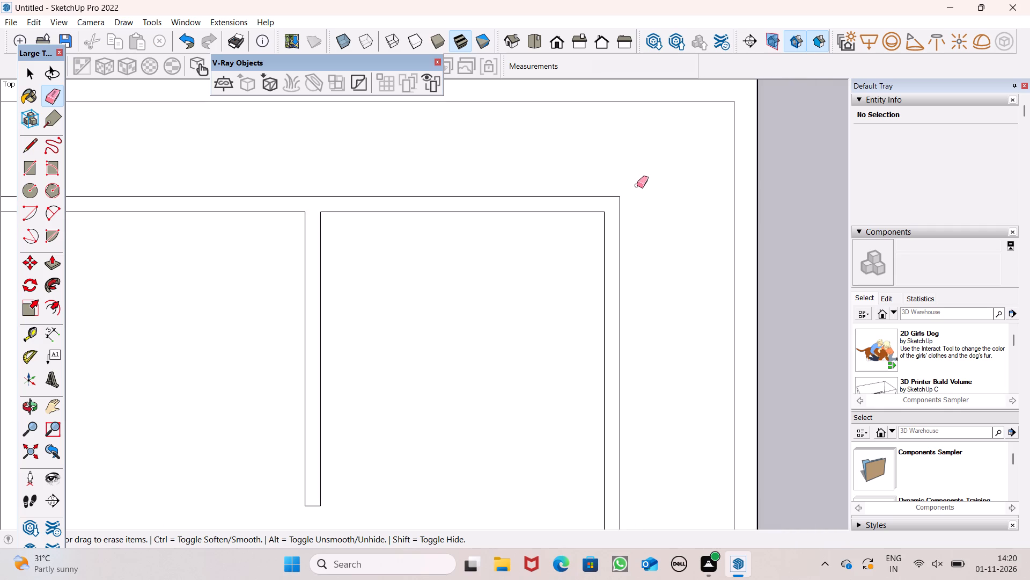
scroll(632, 182, down, 15)
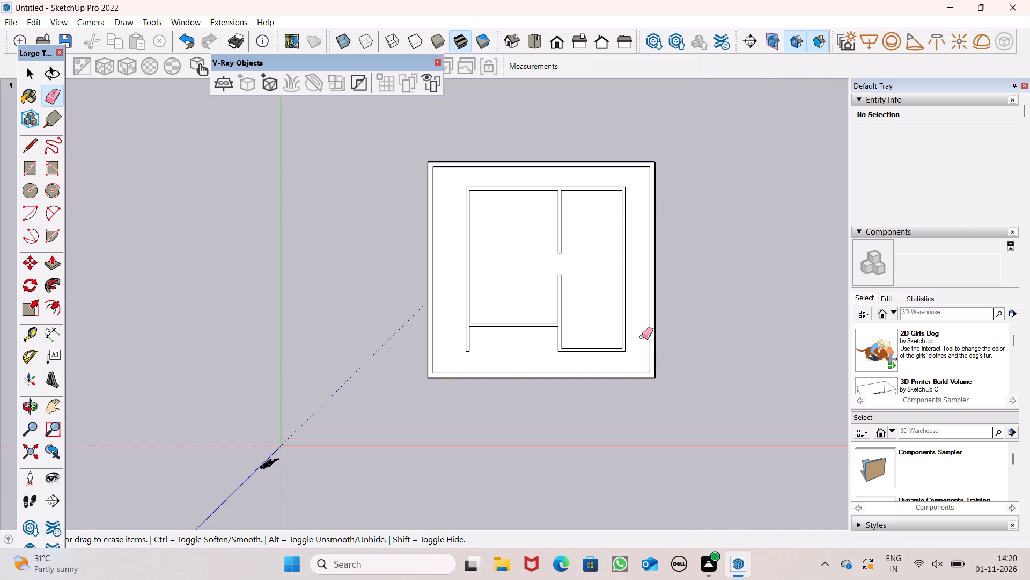
click(47, 258)
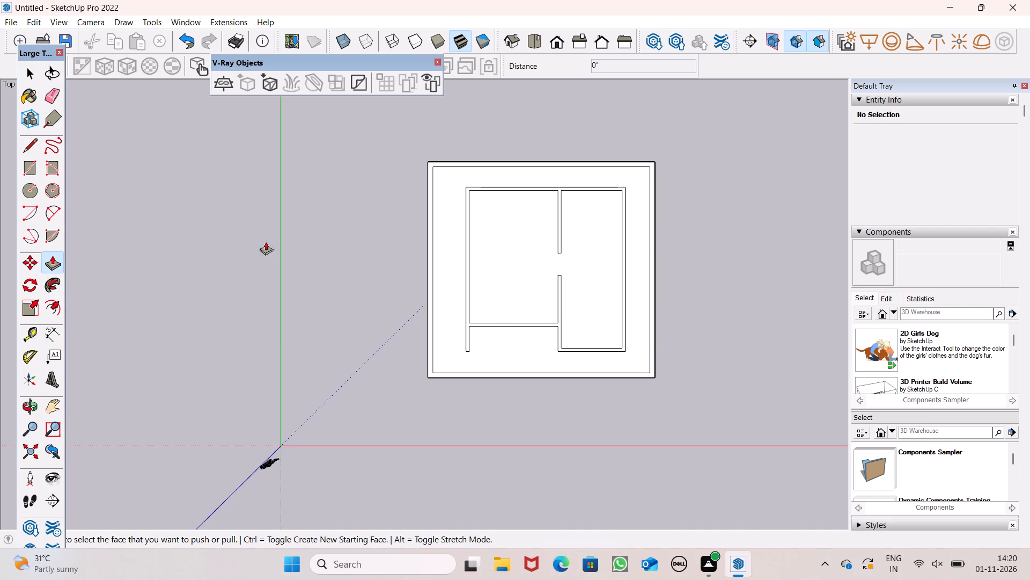
scroll(328, 296, up, 6)
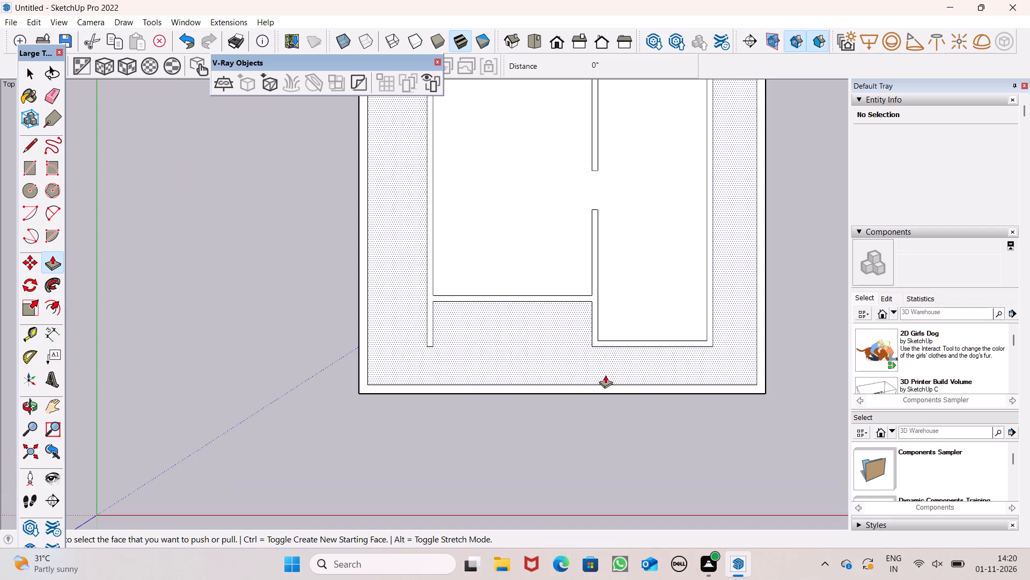
drag(594, 339, 579, 324)
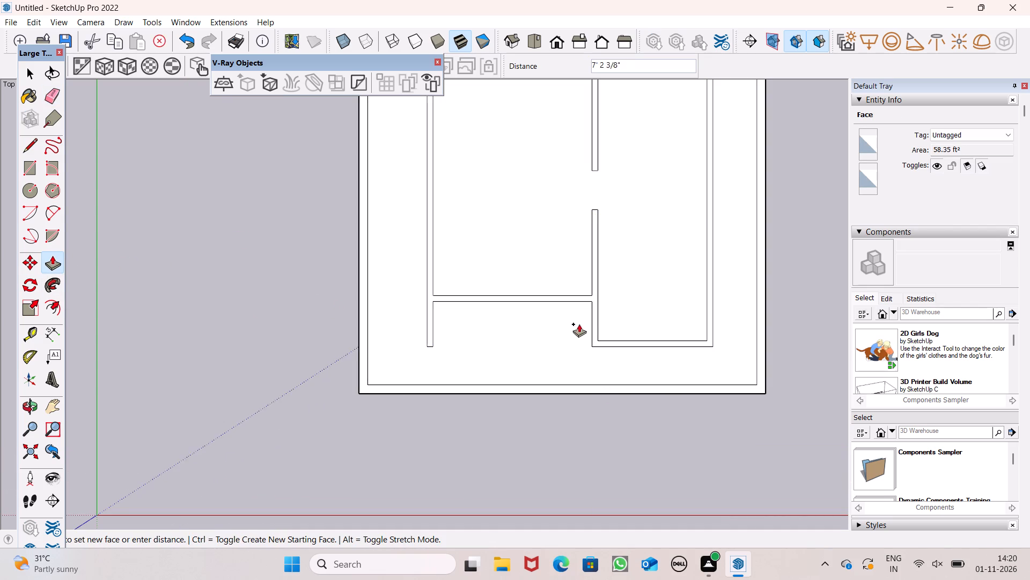
drag(579, 324, 627, 304)
key(3)
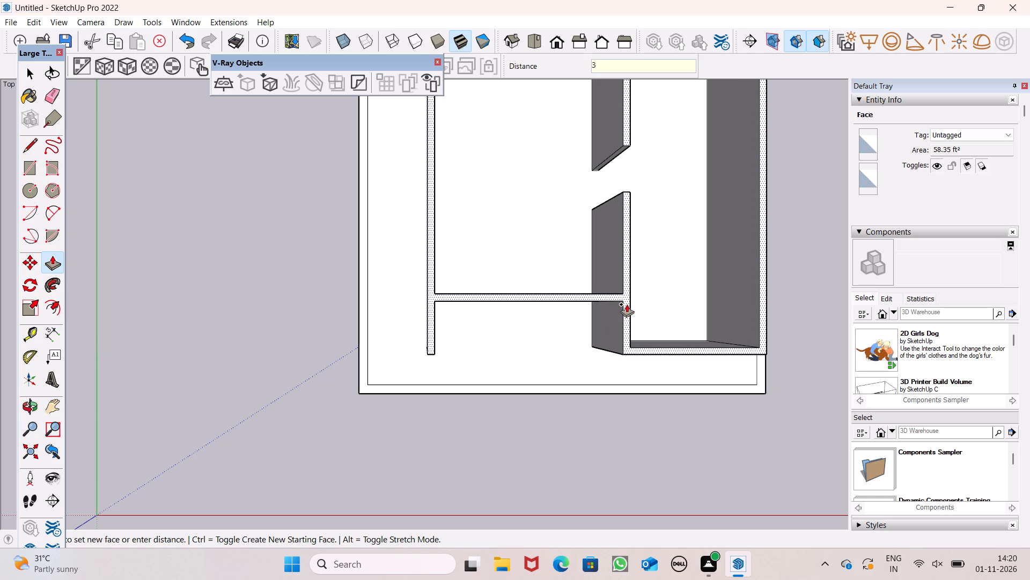
drag(627, 304, 627, 304)
key(apostrophe)
key(Return)
Push/Pull the top face of the interior walls up a further 10' as a new section above the first extrusion.
scroll(565, 345, down, 2)
middle_drag(573, 363, 602, 147)
scroll(602, 147, up, 1)
middle_drag(610, 320, 564, 202)
scroll(474, 246, up, 5)
scroll(445, 262, down, 3)
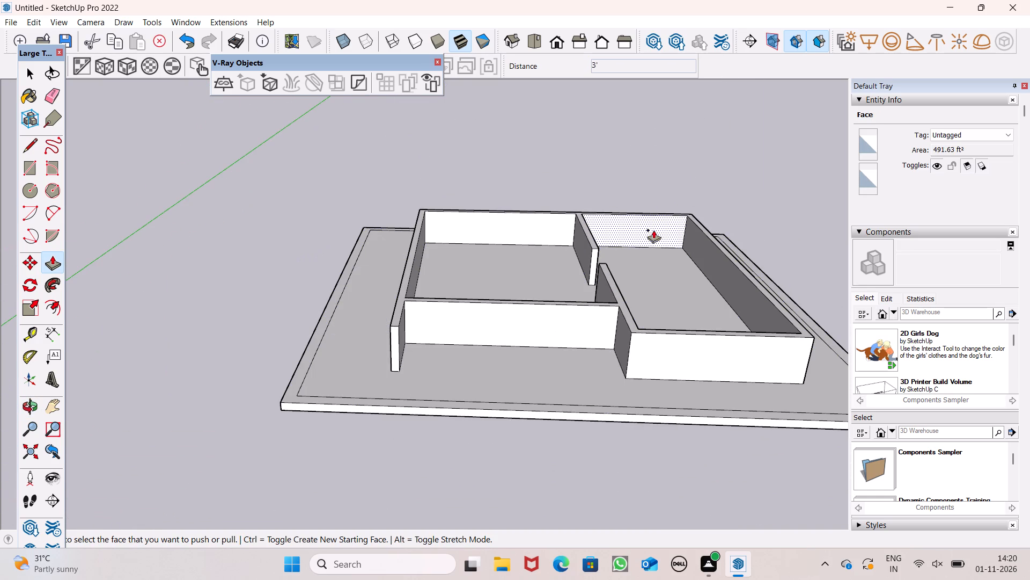
scroll(268, 207, down, 2)
middle_drag(282, 237, 307, 235)
scroll(451, 285, up, 4)
drag(348, 309, 351, 263)
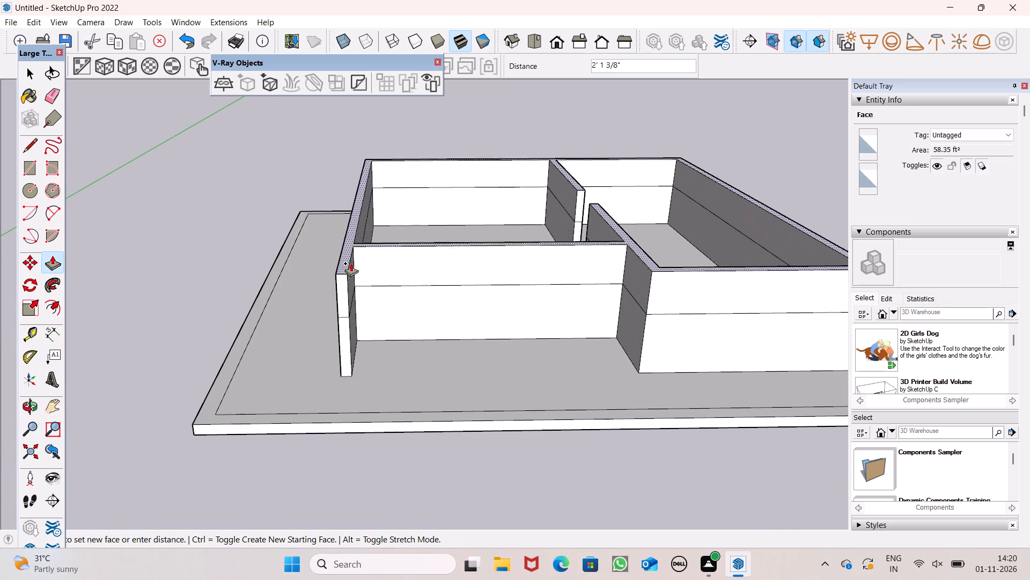
drag(351, 263, 349, 229)
key(1)
text(0')
key(Return)
Check the full height of the free-standing front wall end from top corner to slab with the Dimension tool.
scroll(337, 247, down, 4)
middle_drag(344, 294, 368, 205)
scroll(332, 234, up, 1)
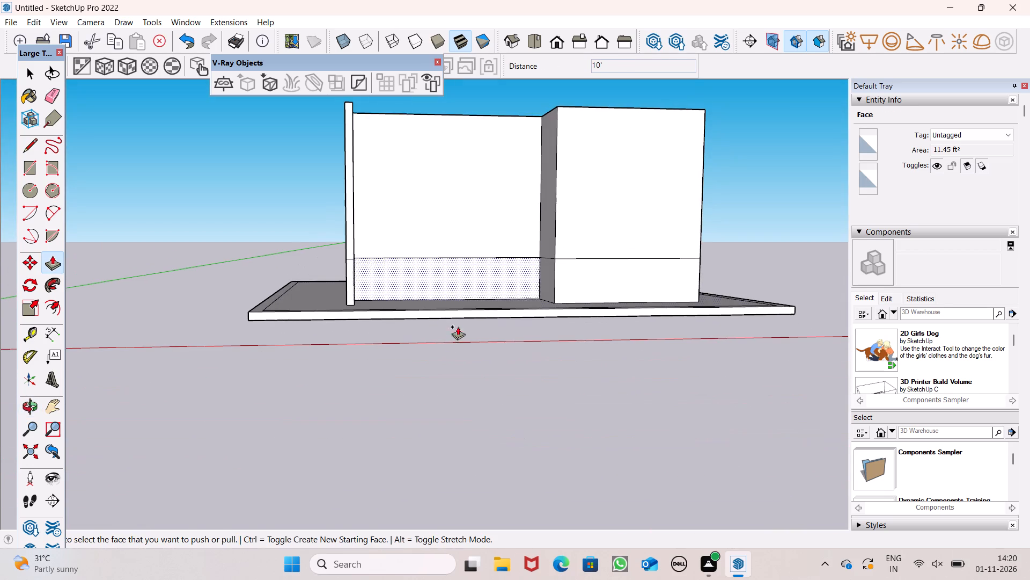
scroll(450, 346, down, 6)
scroll(619, 170, up, 6)
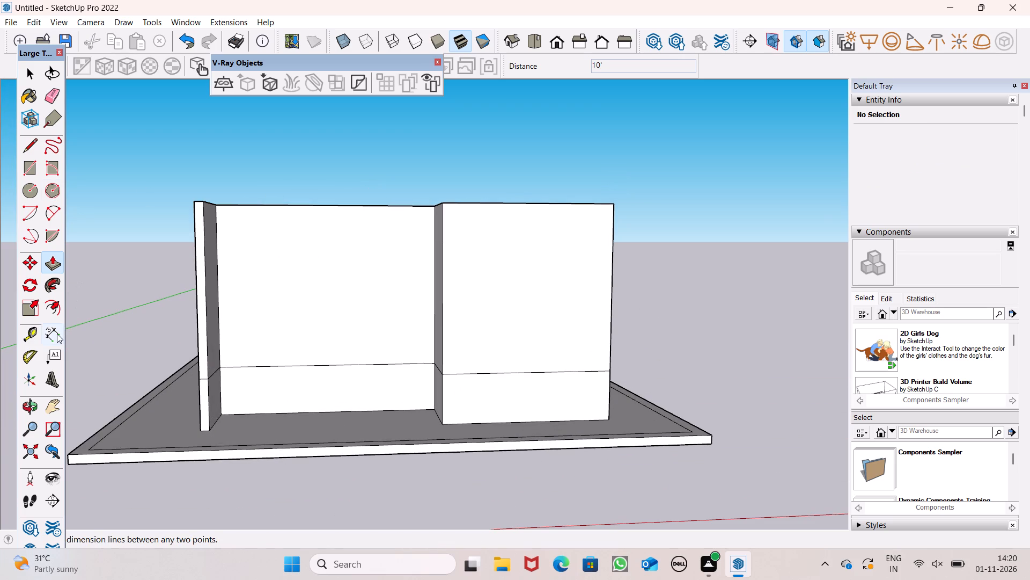
click(57, 334)
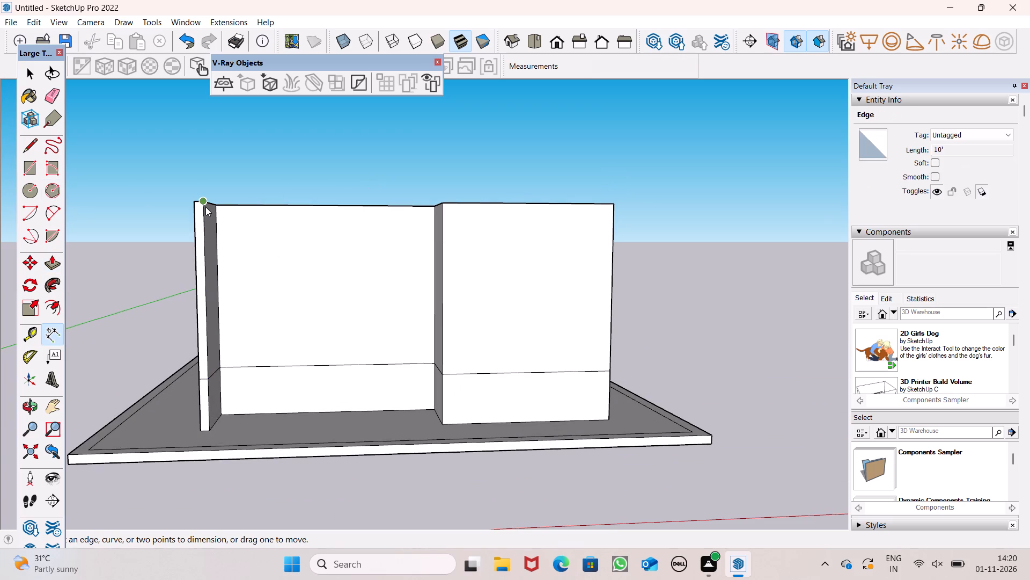
click(205, 204)
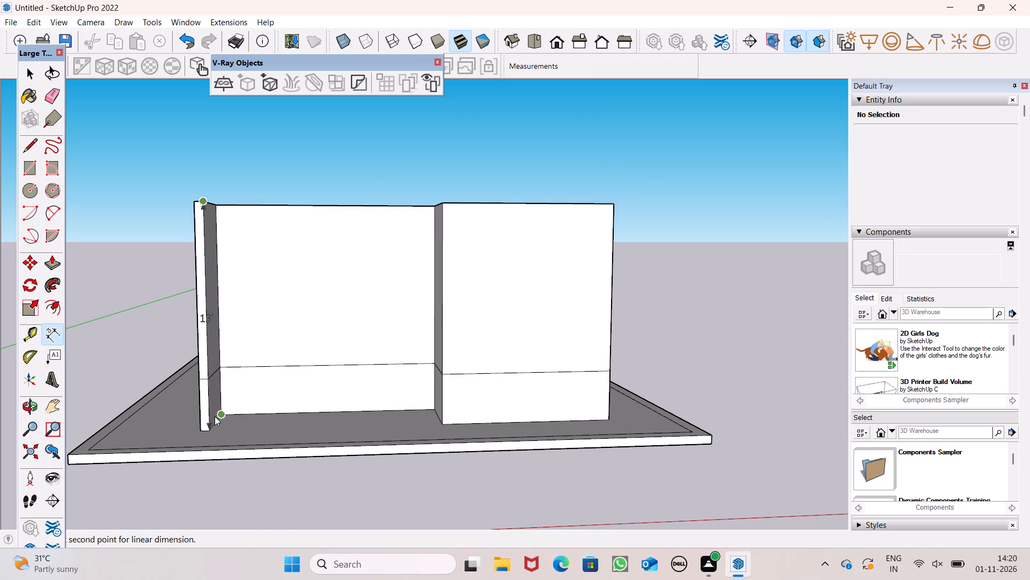
key(space)
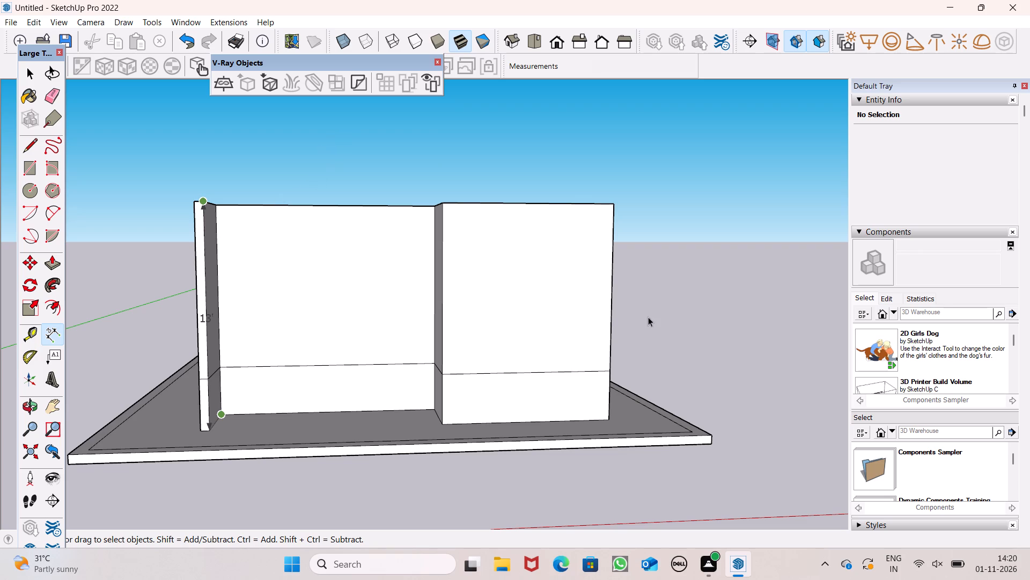
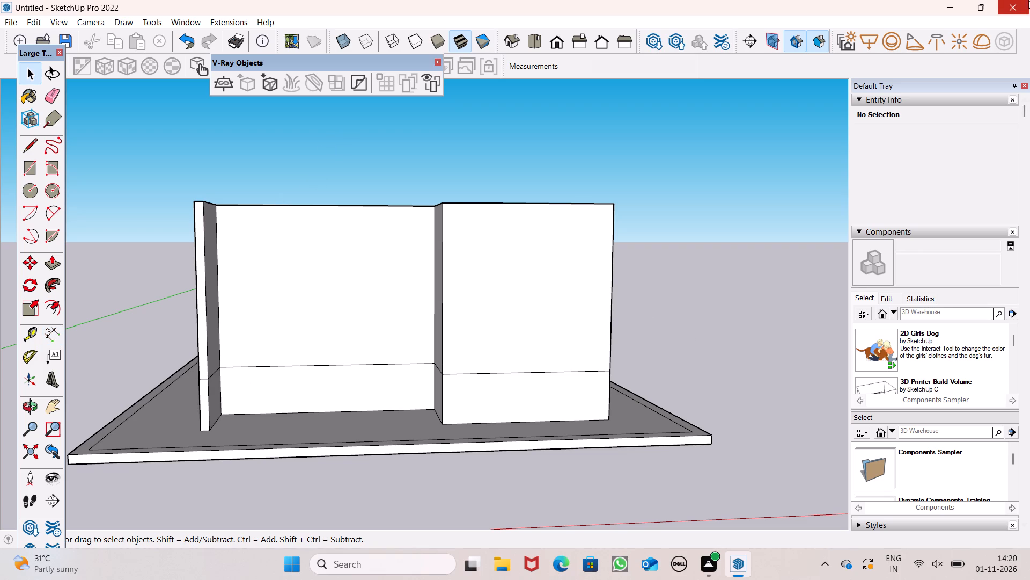
Push/Pull the top face of the interior walls further up as another new section above the existing ones.
scroll(486, 225, up, 1)
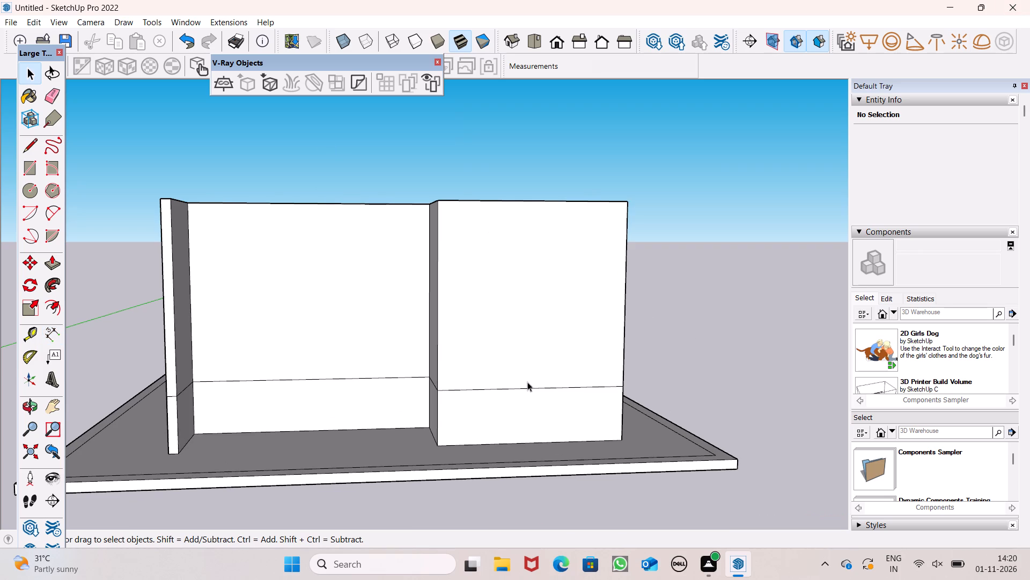
scroll(380, 349, down, 2)
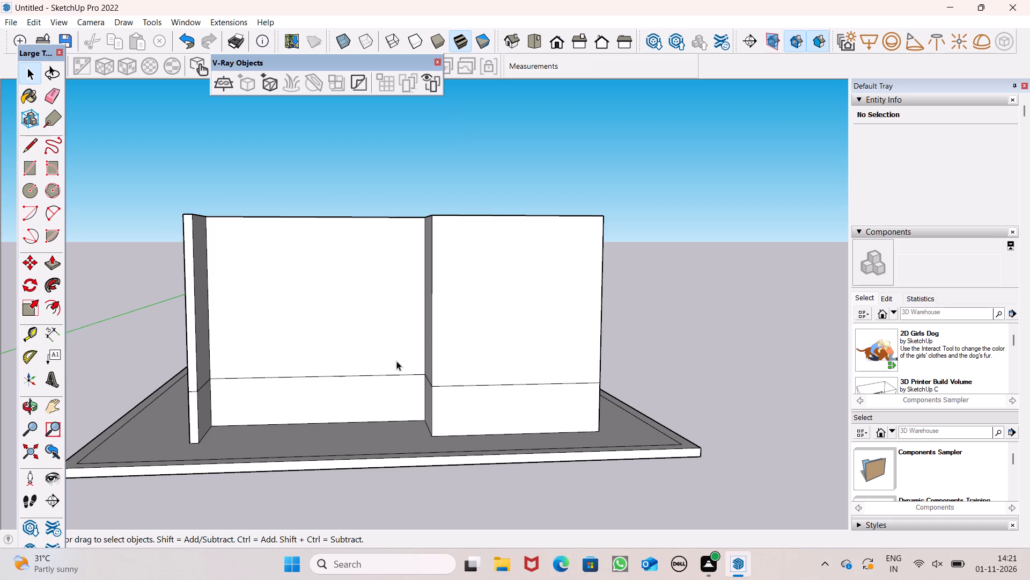
scroll(330, 305, down, 2)
middle_drag(369, 318, 343, 329)
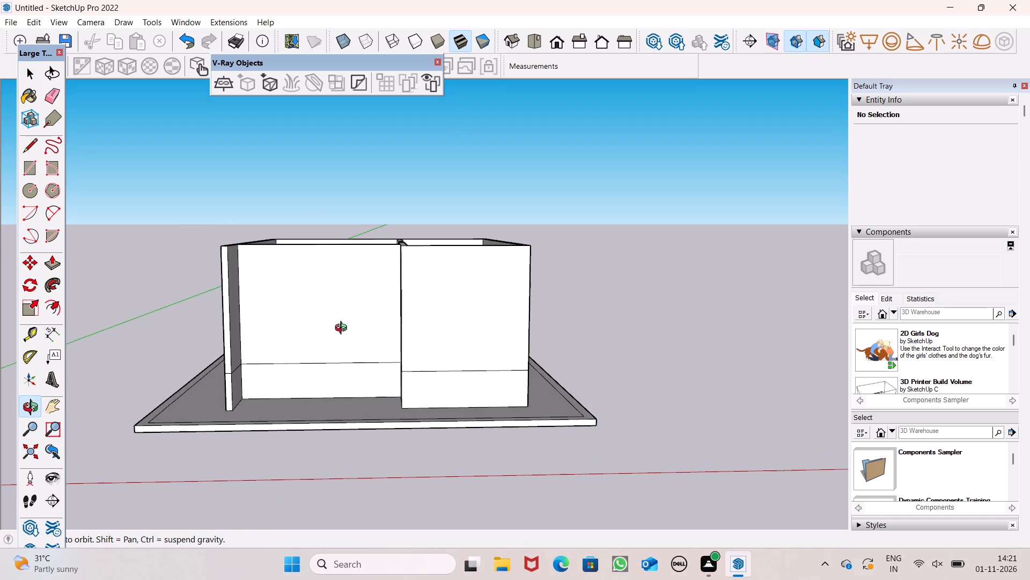
middle_drag(343, 329, 349, 418)
scroll(317, 303, up, 4)
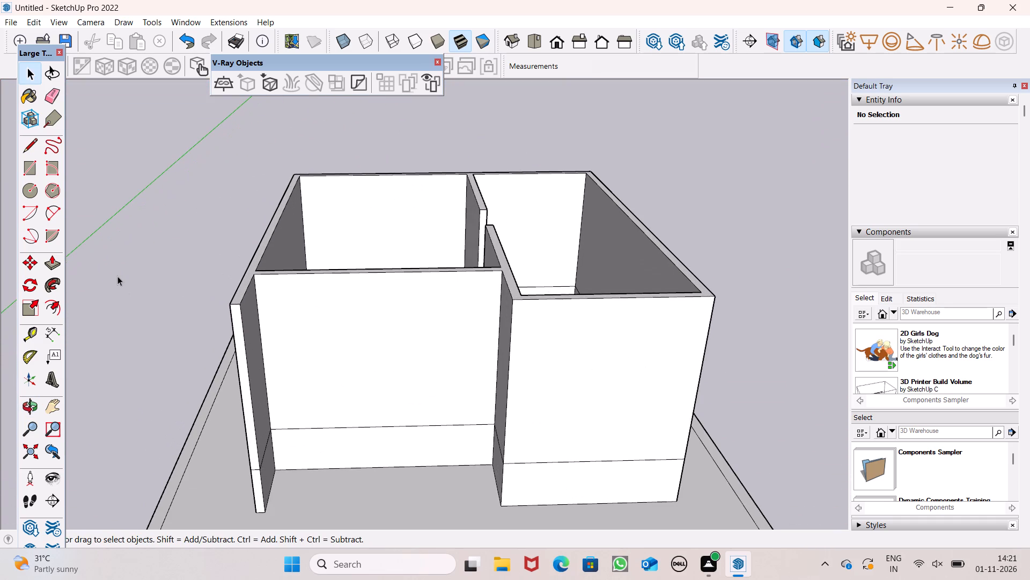
scroll(117, 276, down, 1)
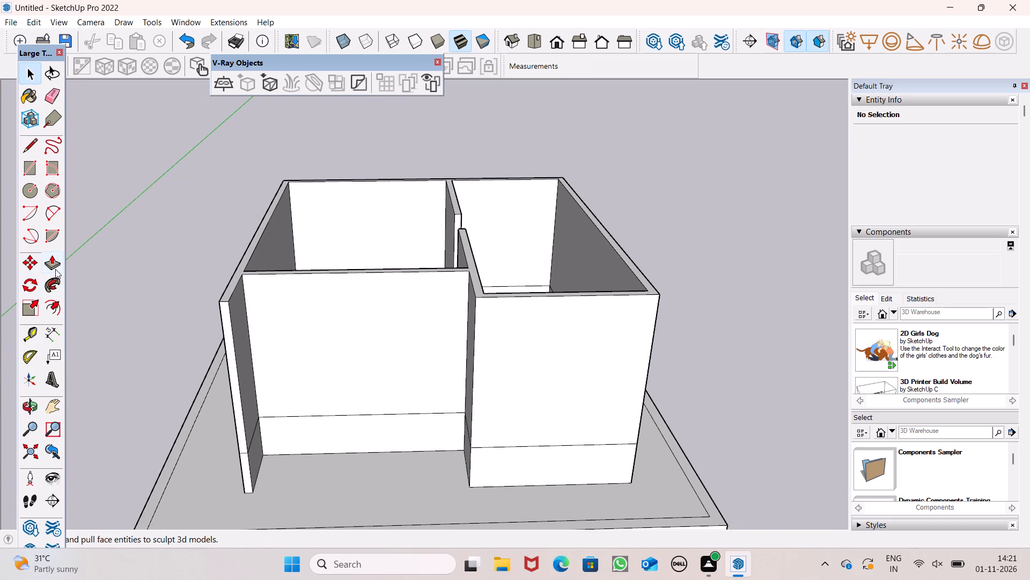
click(54, 266)
scroll(233, 311, up, 3)
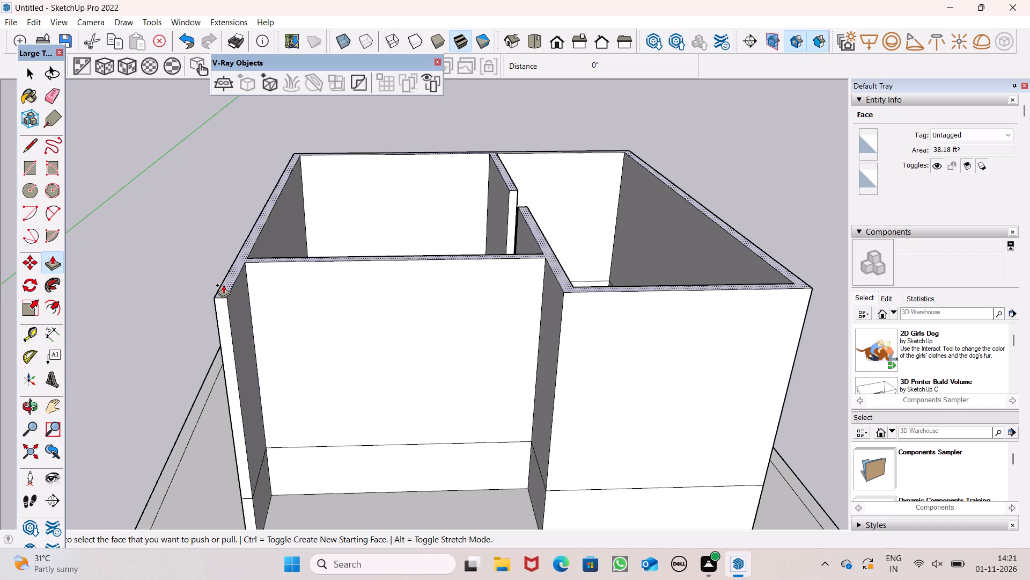
click(223, 284)
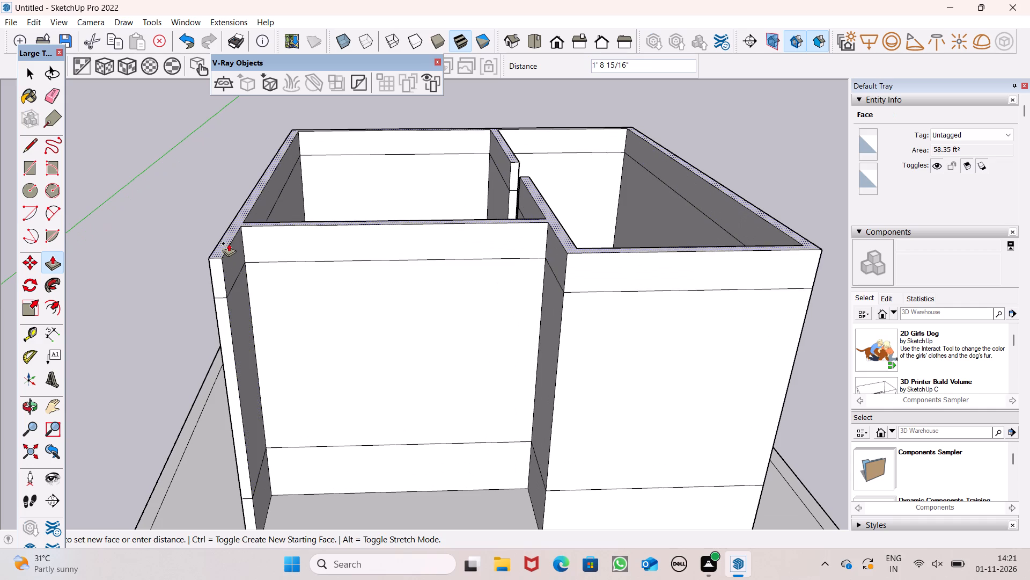
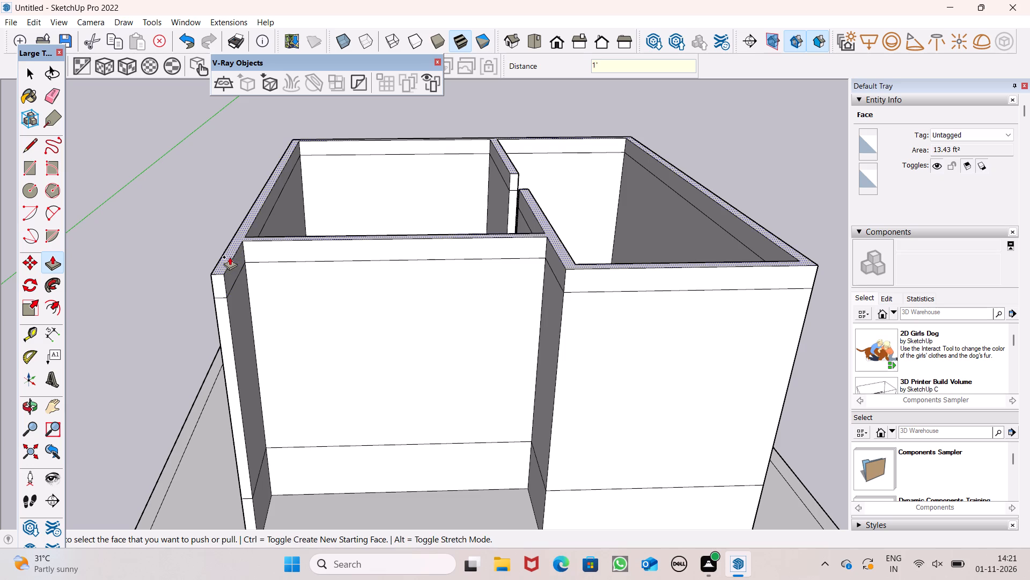
Push/Pull the top face of all the walls up 2' as a new section.
drag(229, 257, 239, 213)
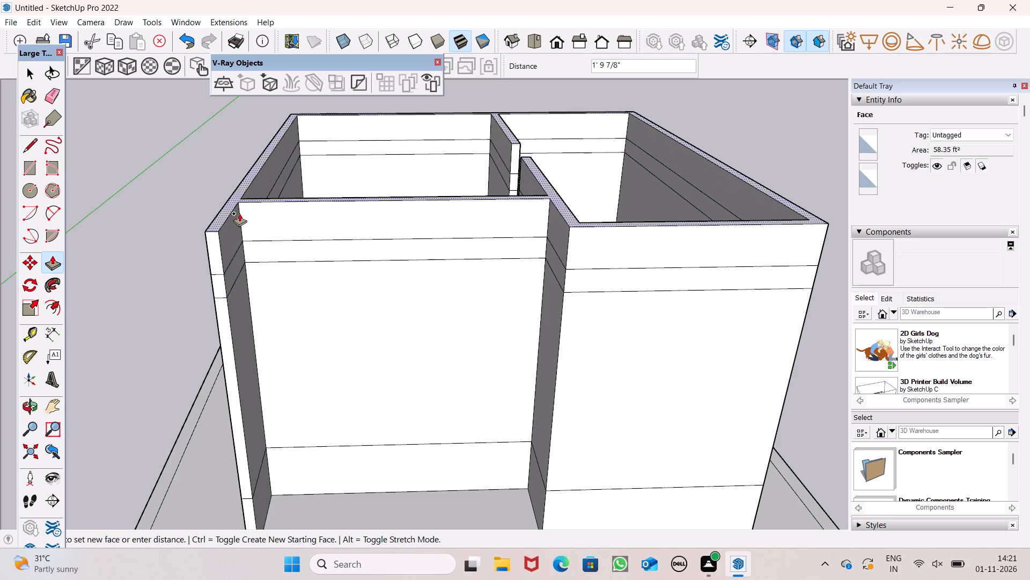
drag(239, 213, 237, 211)
key(2)
key(apostrophe)
key(Return)
click(237, 211)
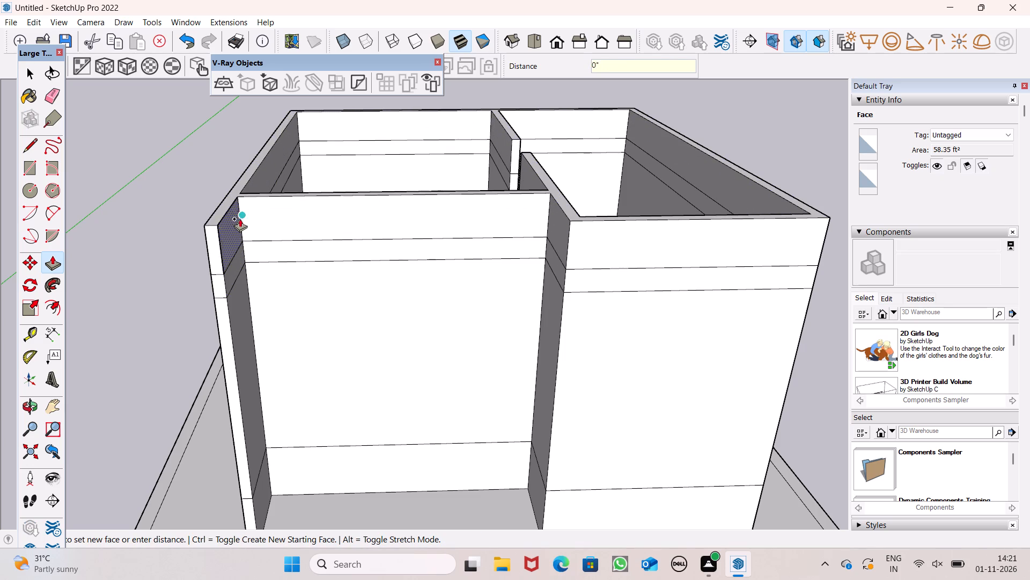
key(space)
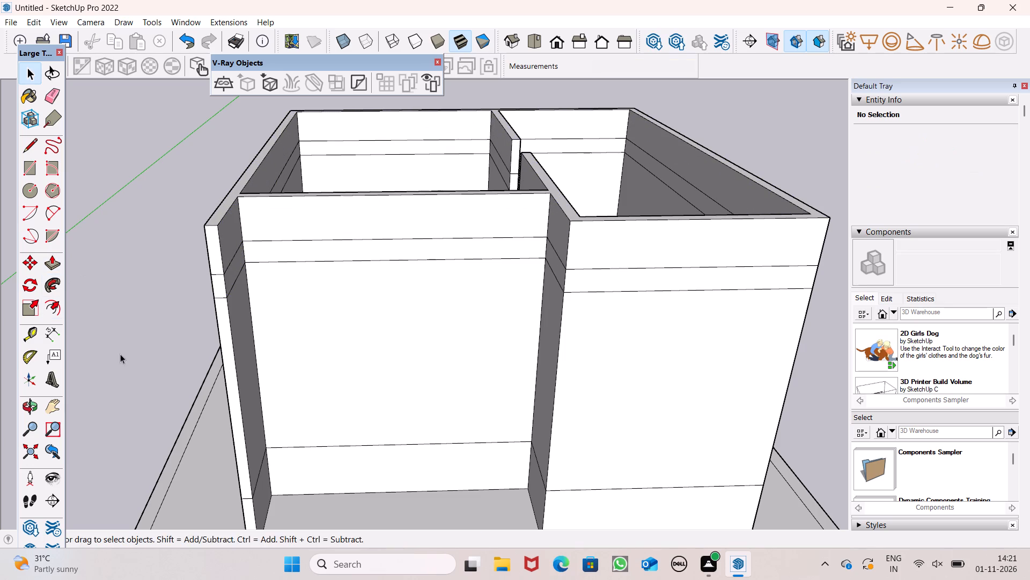
Measure the height of the topmost wall section at the projecting wall end with the Dimension tool.
click(49, 336)
click(219, 227)
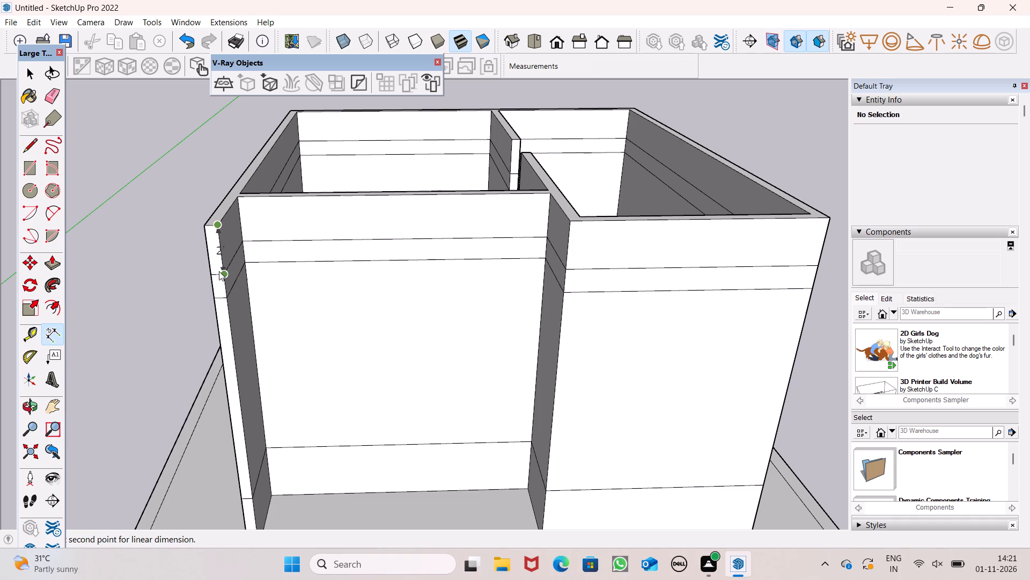
key(space)
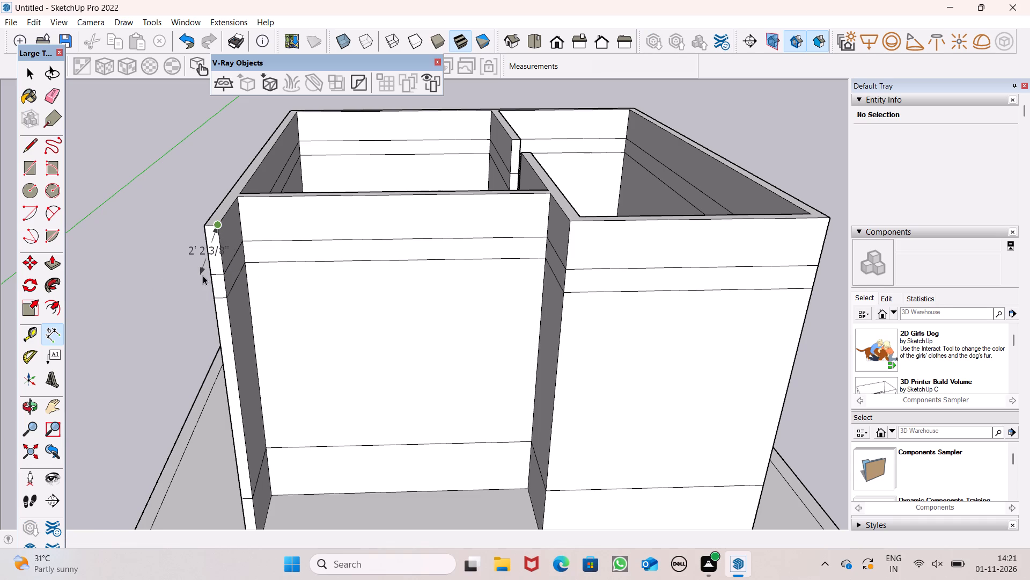
Push/Pull the walls' top face up 10' as another new section above the 2' one.
scroll(199, 280, down, 4)
scroll(143, 325, down, 2)
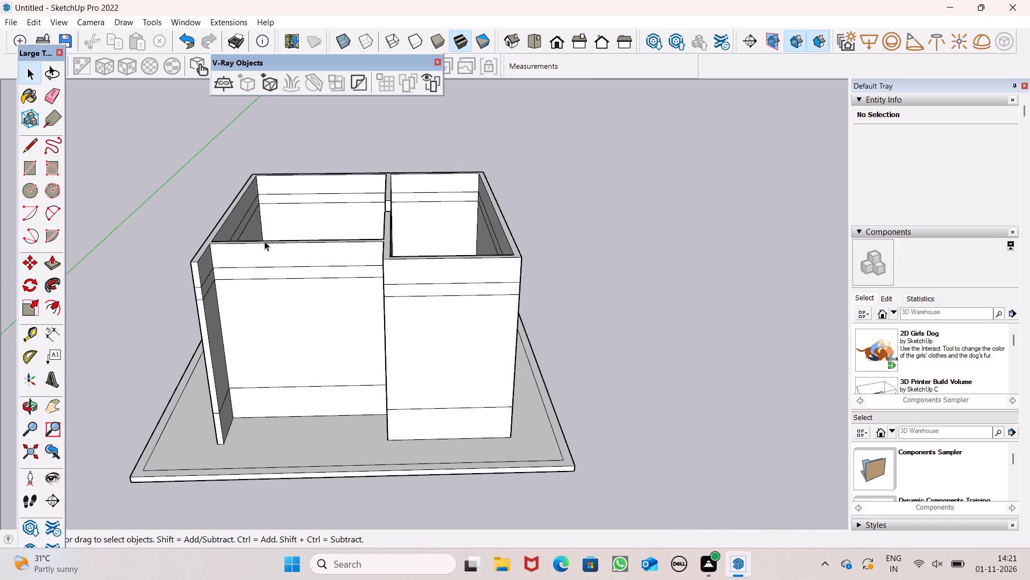
scroll(269, 236, up, 4)
scroll(267, 238, down, 3)
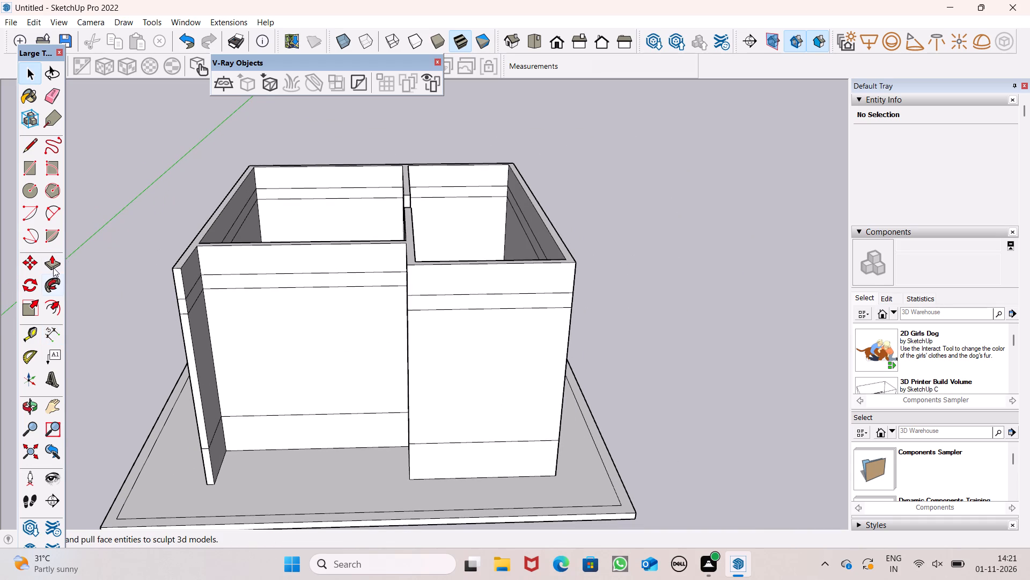
drag(53, 267, 84, 264)
scroll(407, 285, down, 2)
scroll(348, 265, up, 3)
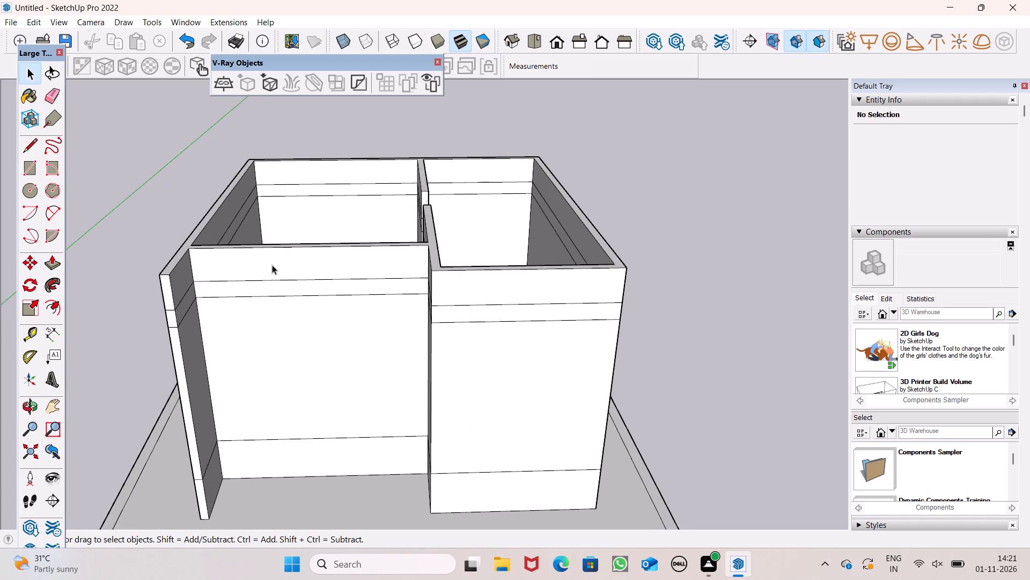
scroll(275, 270, down, 3)
scroll(69, 234, up, 3)
click(56, 270)
scroll(193, 269, up, 1)
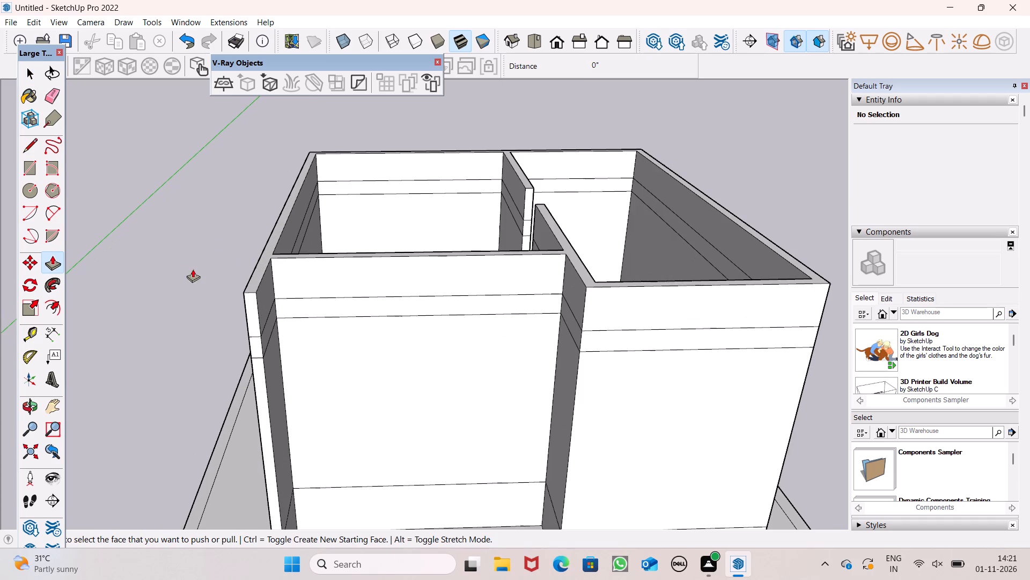
scroll(193, 269, up, 1)
drag(255, 276, 257, 151)
text(10')
key(Return)
click(257, 151)
scroll(232, 265, down, 6)
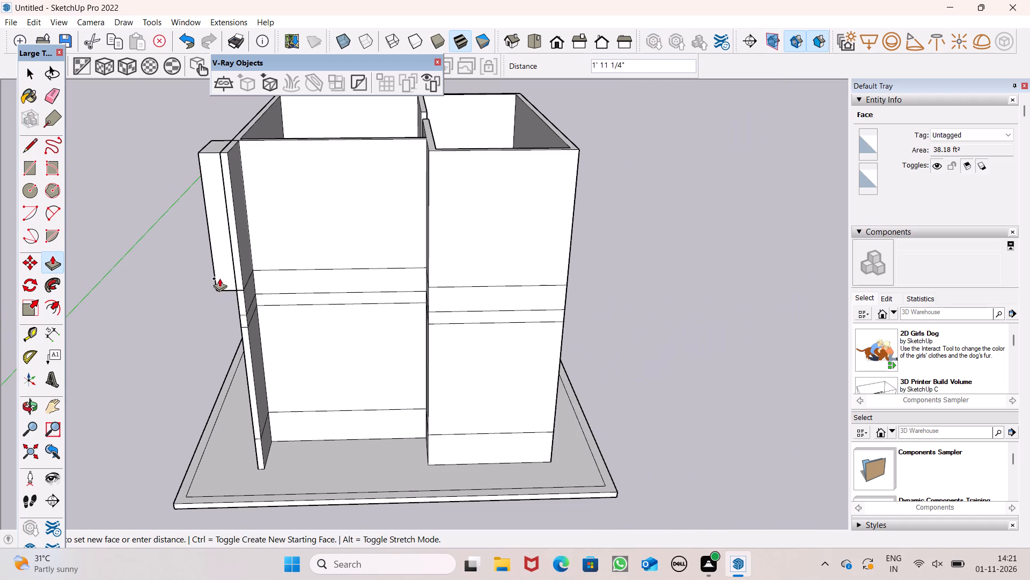
key(space)
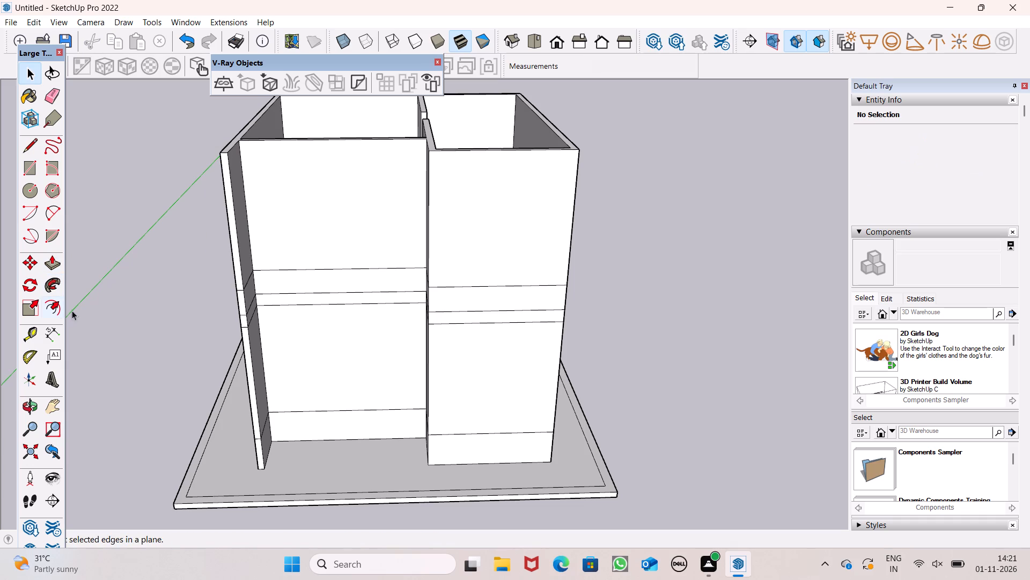
Measure the height of the tall upper wall section along the projecting wall end with the Dimension tool.
click(50, 329)
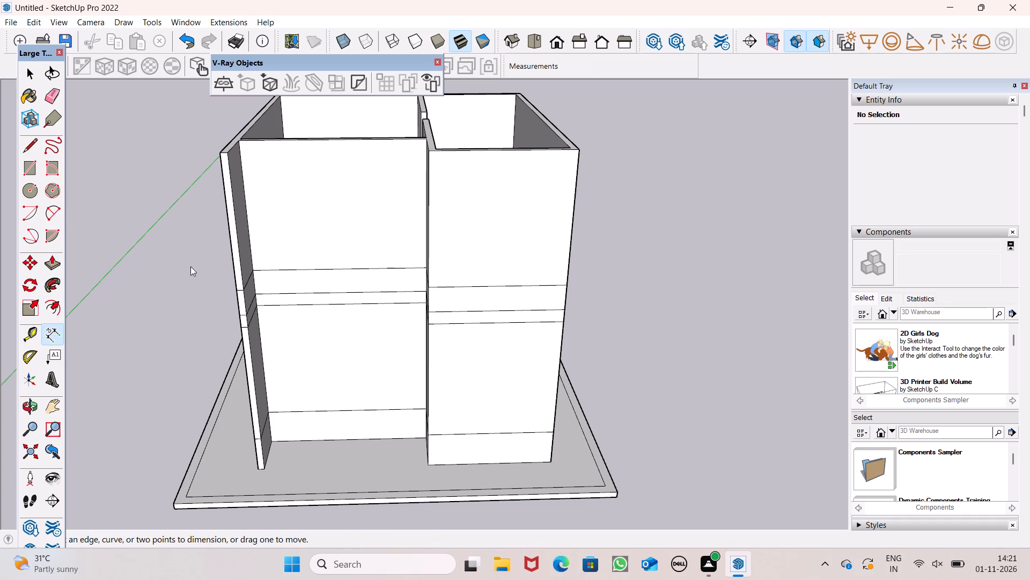
scroll(196, 257, down, 2)
middle_drag(188, 306, 276, 240)
scroll(276, 241, up, 1)
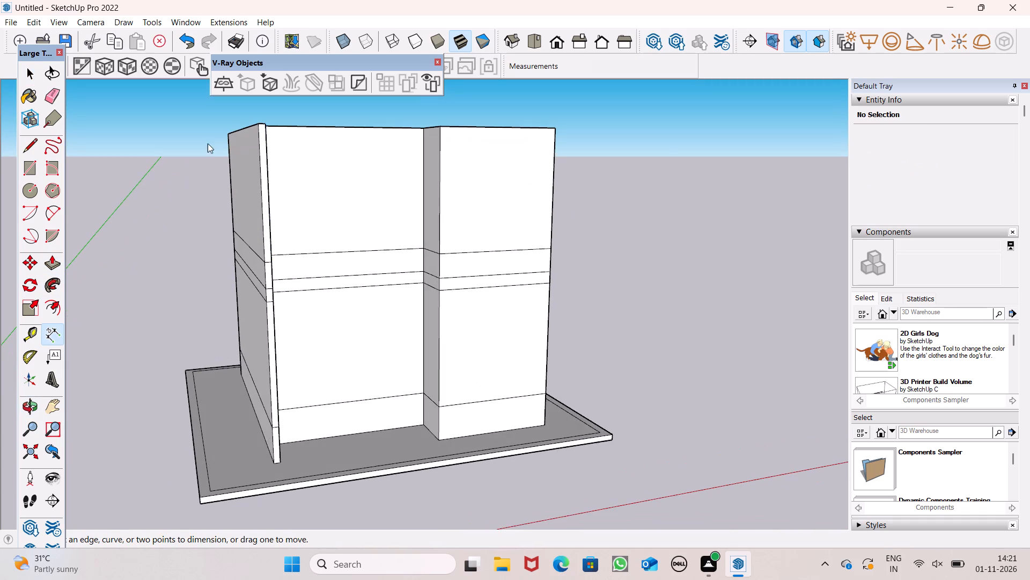
scroll(209, 132, up, 3)
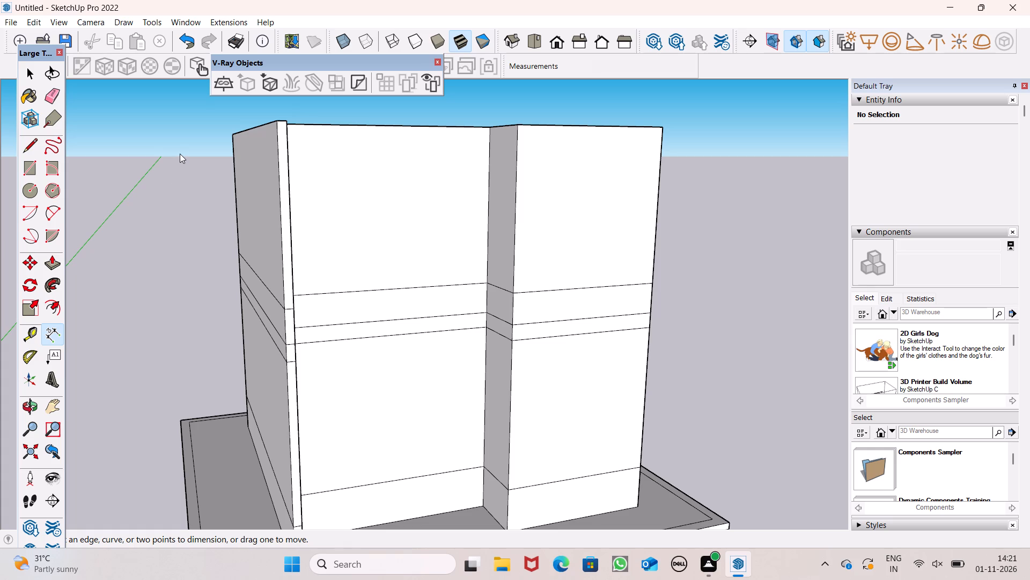
scroll(204, 208, down, 4)
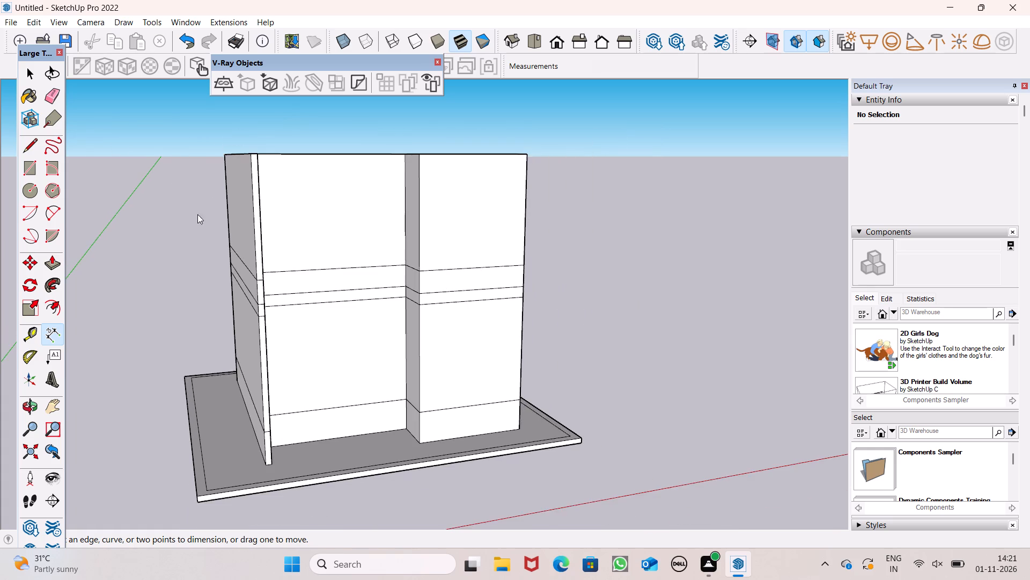
scroll(247, 132, up, 4)
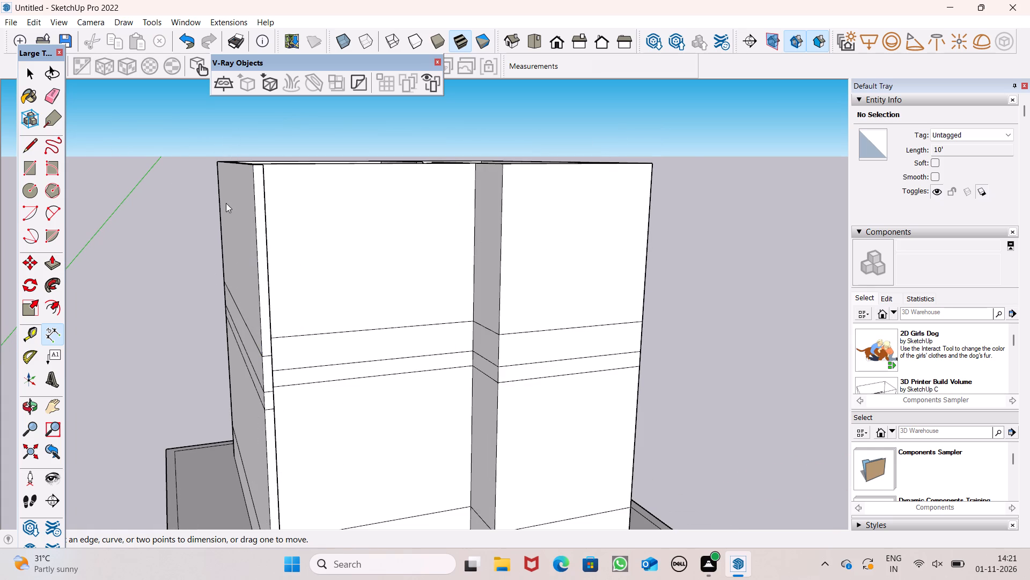
scroll(204, 166, up, 2)
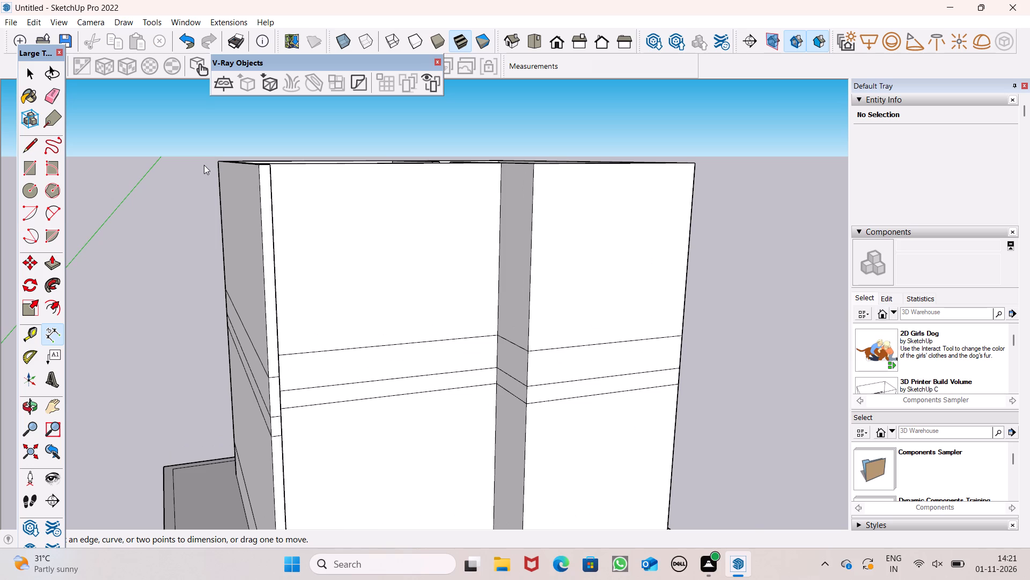
scroll(204, 163, up, 1)
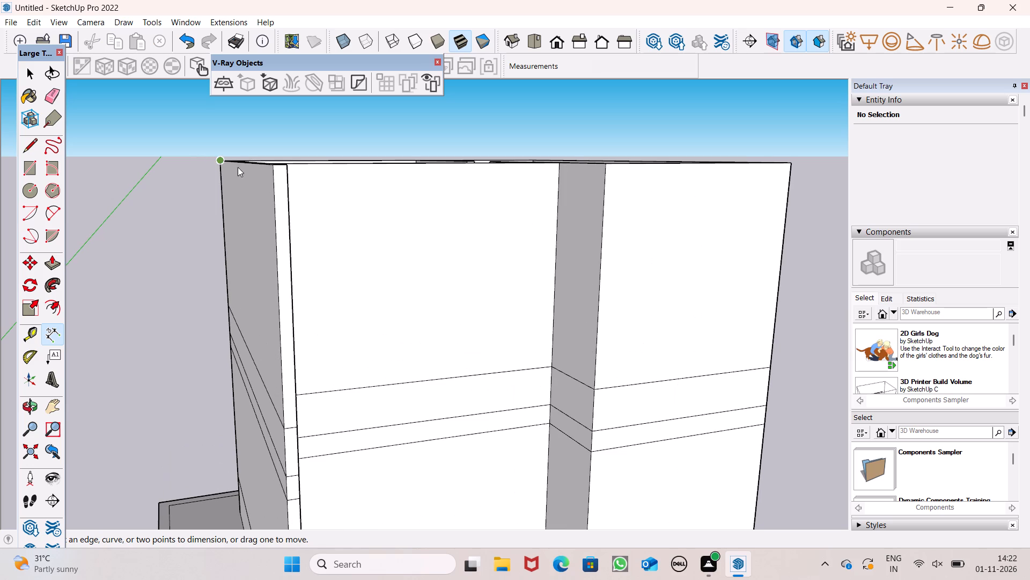
click(274, 170)
scroll(278, 181, down, 5)
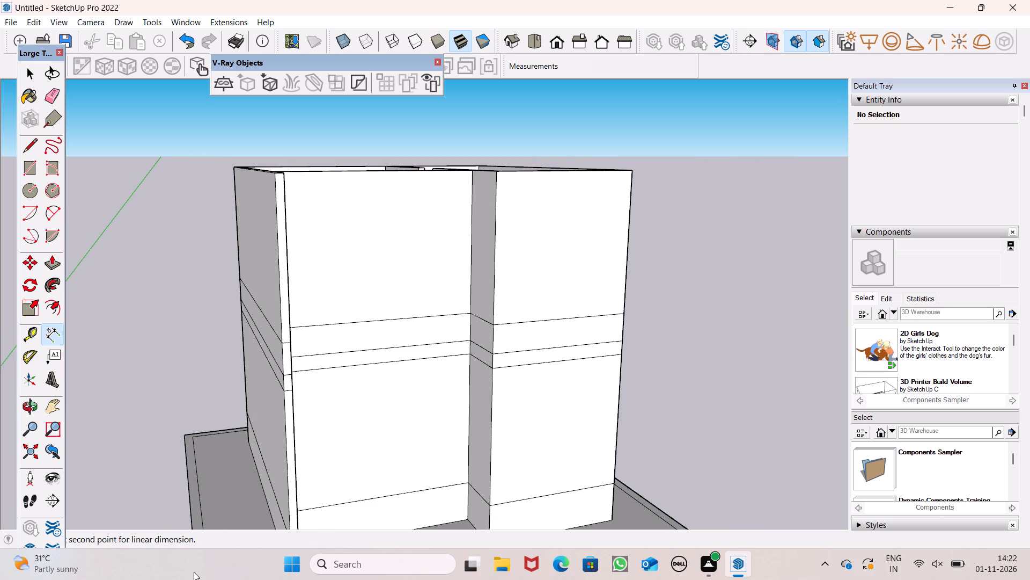
scroll(93, 565, up, 2)
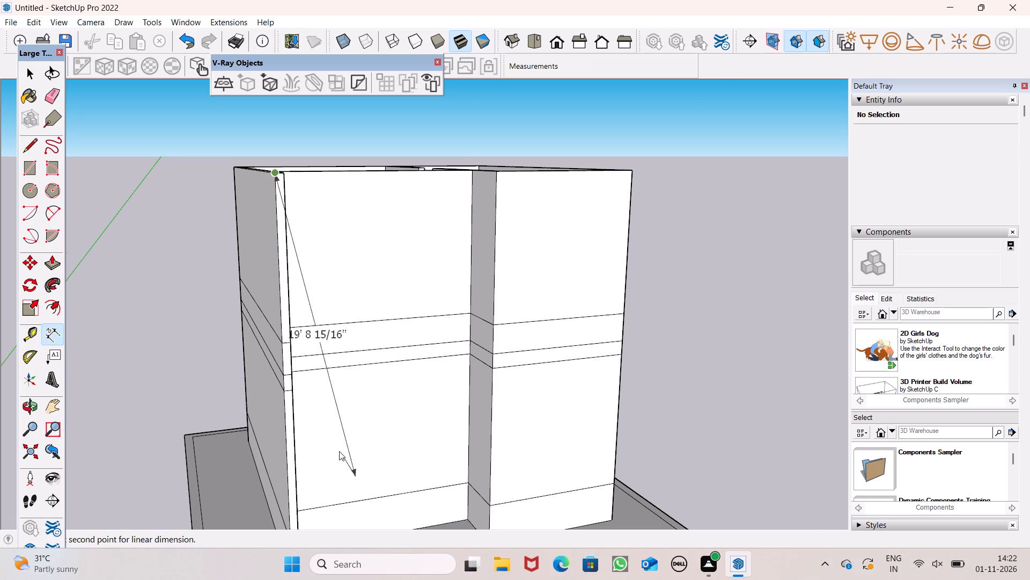
scroll(339, 451, up, 5)
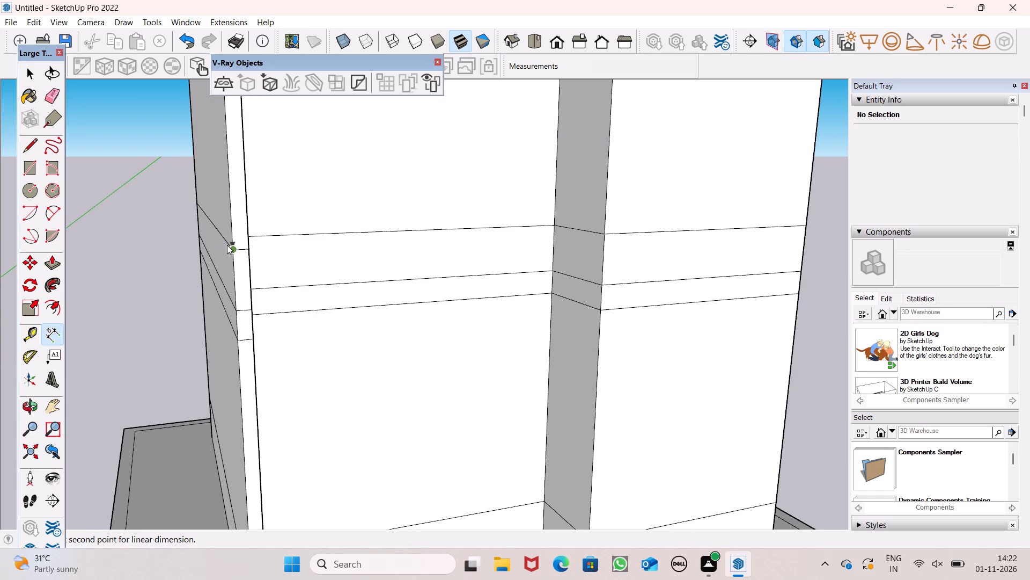
click(227, 245)
scroll(241, 293, down, 5)
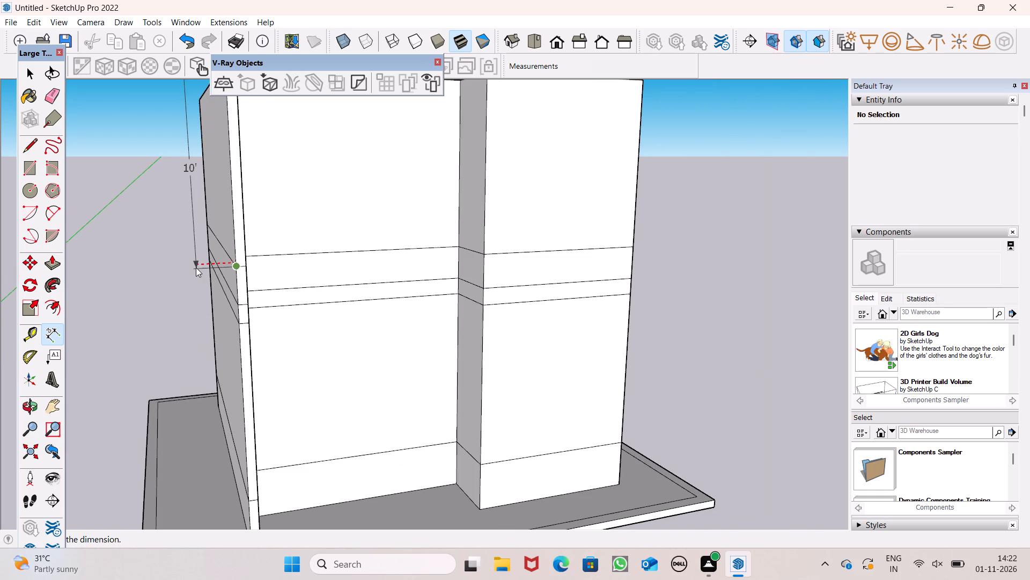
key(space)
Push/Pull the walls' top face up 2' as a new section above the upper 10' section.
scroll(264, 249, down, 6)
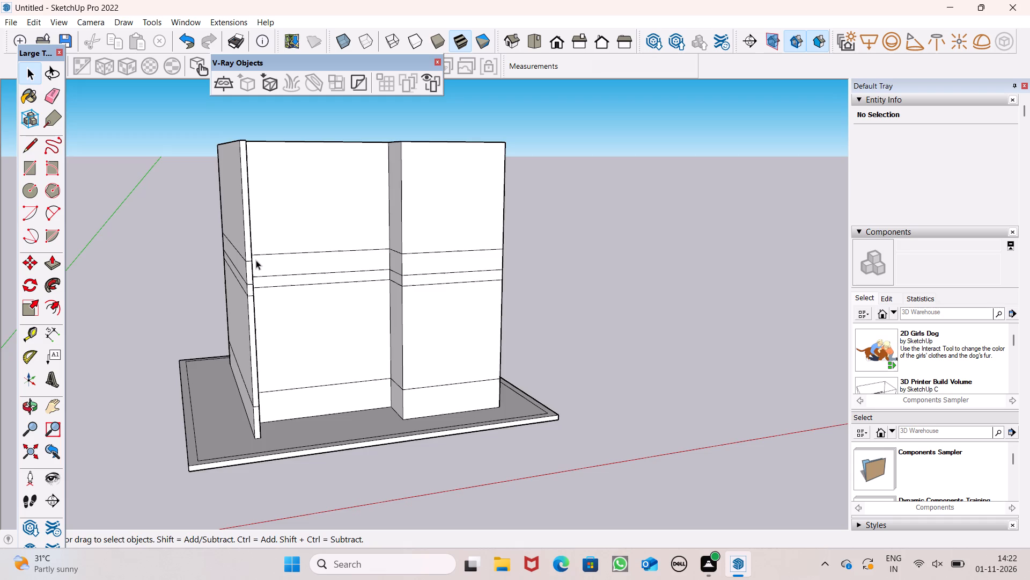
middle_drag(262, 265, 163, 287)
scroll(204, 267, down, 3)
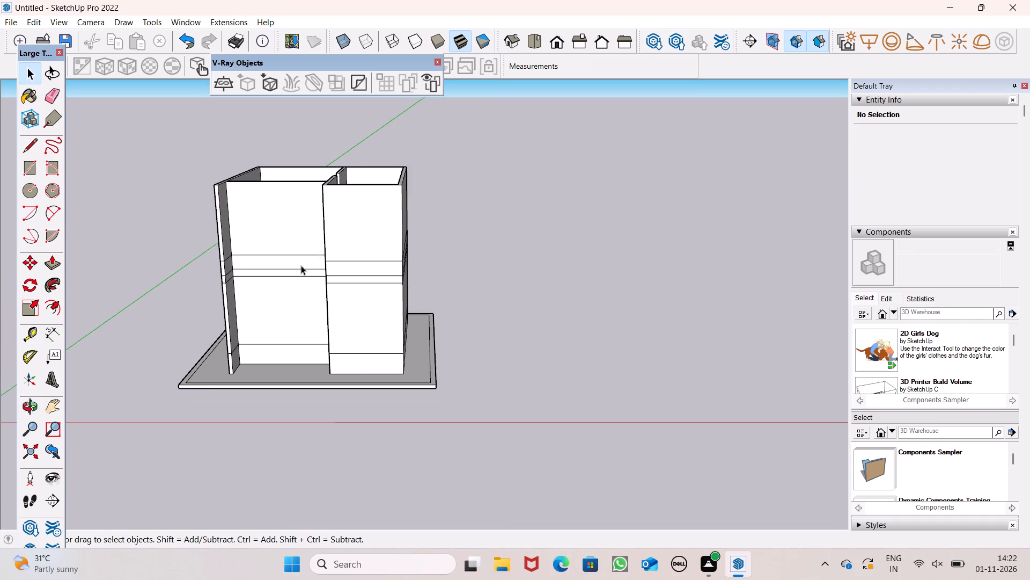
middle_drag(300, 267, 363, 312)
scroll(160, 256, up, 1)
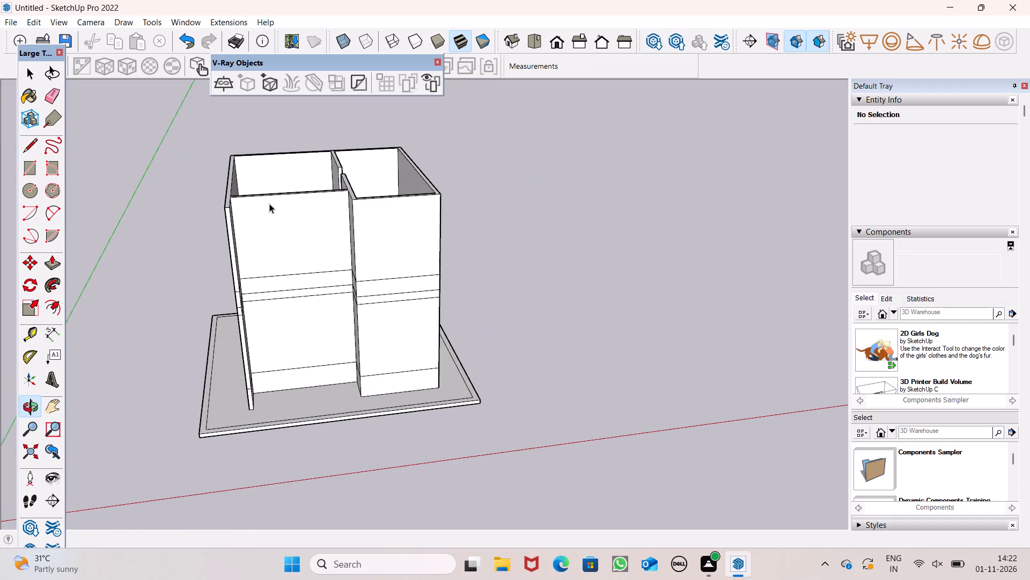
scroll(288, 135, up, 3)
click(59, 262)
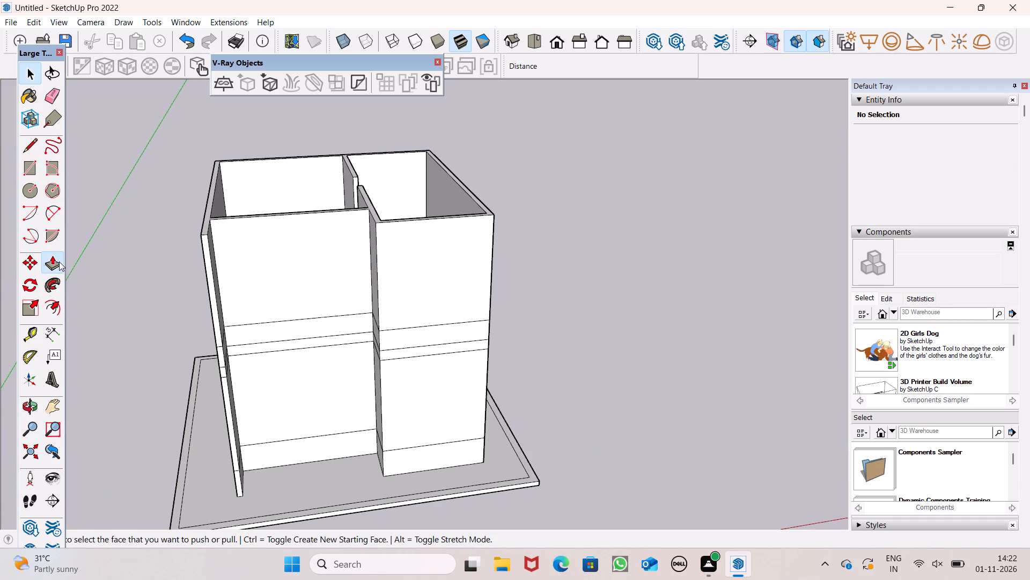
scroll(180, 241, up, 4)
drag(213, 219, 212, 186)
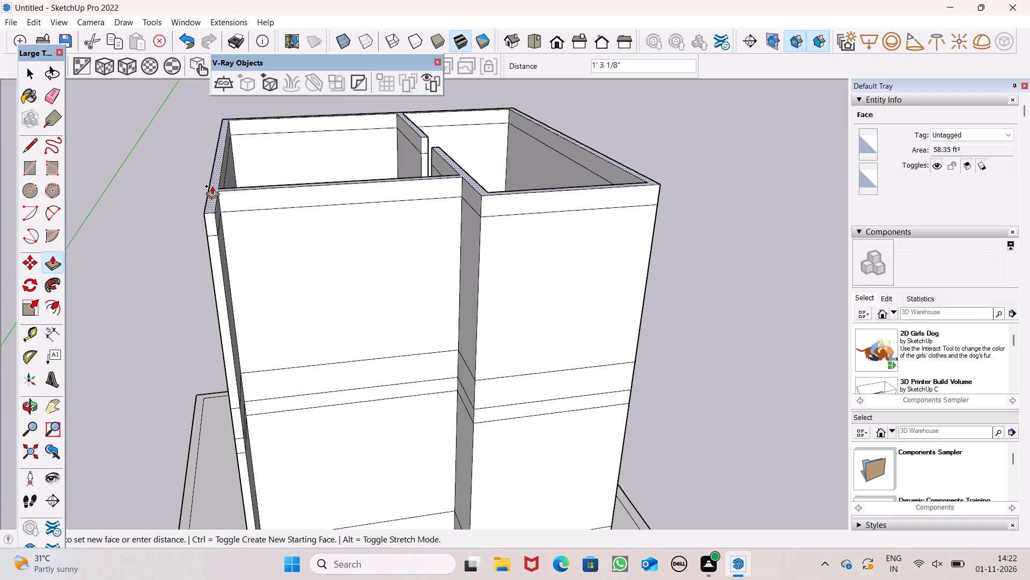
drag(212, 186, 211, 182)
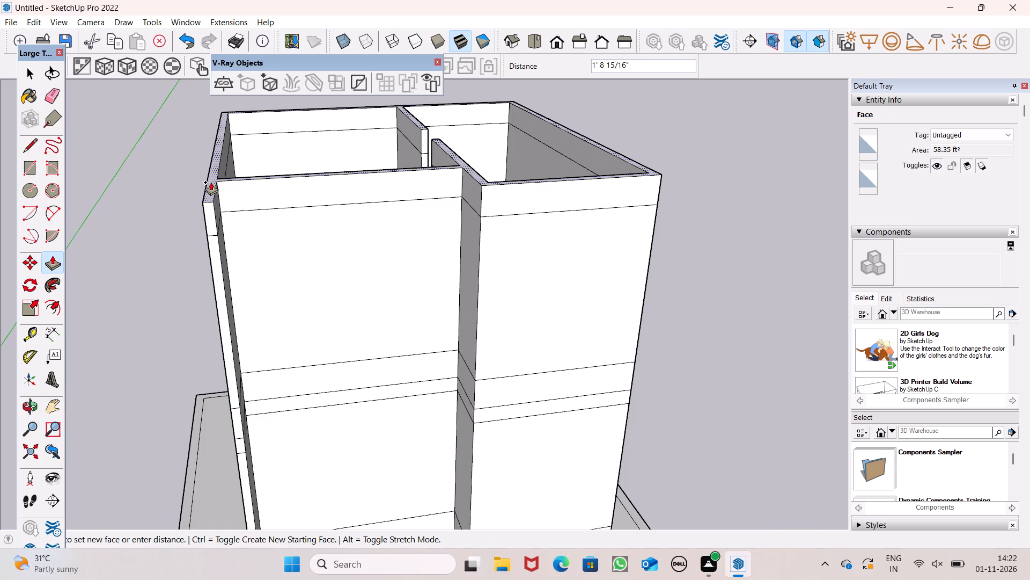
drag(211, 182, 211, 182)
key(2)
key(apostrophe)
key(Return)
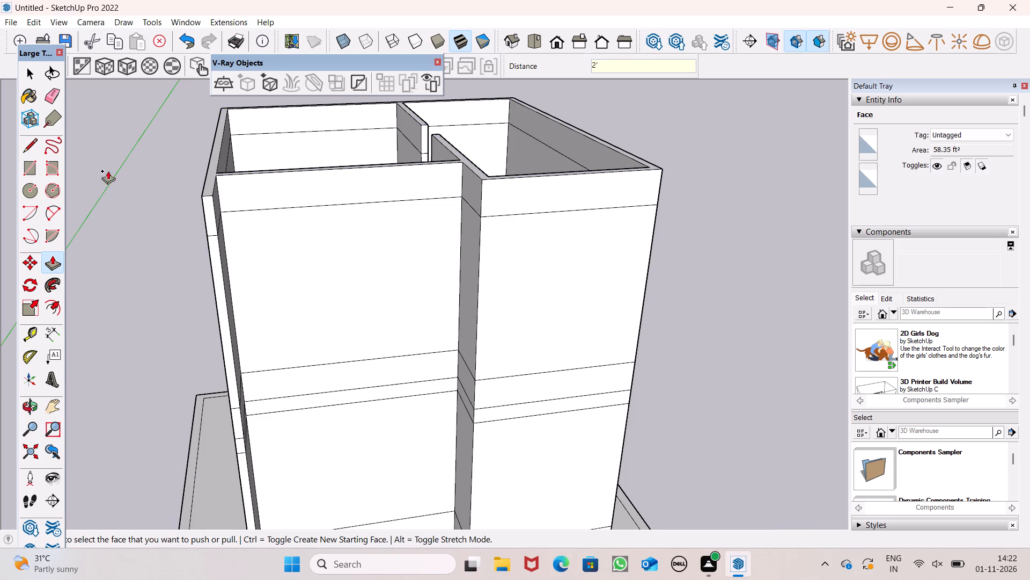
Check the height of the uppermost wall section from the projecting wall's top corner with the Dimension tool.
click(50, 325)
click(215, 192)
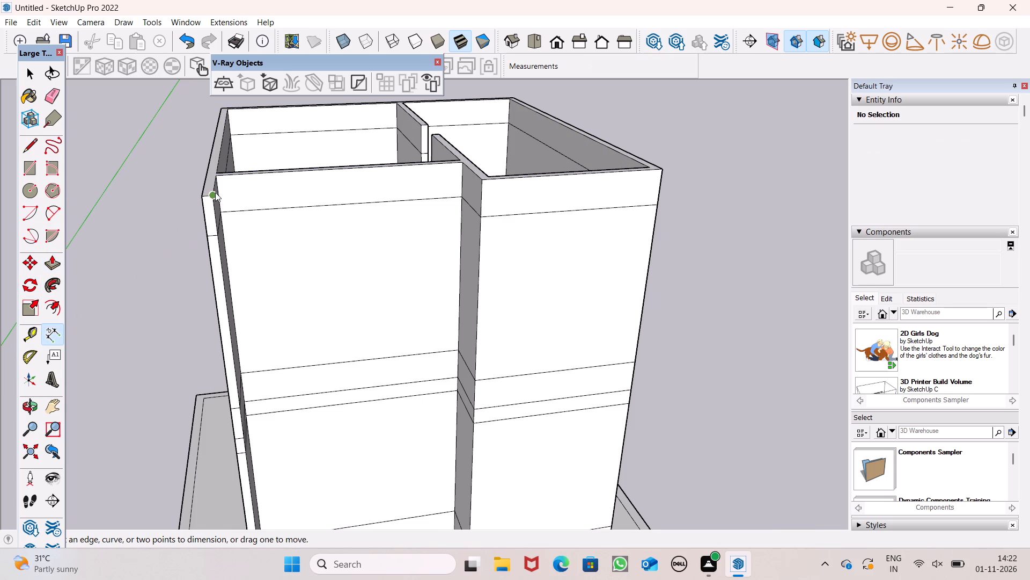
key(space)
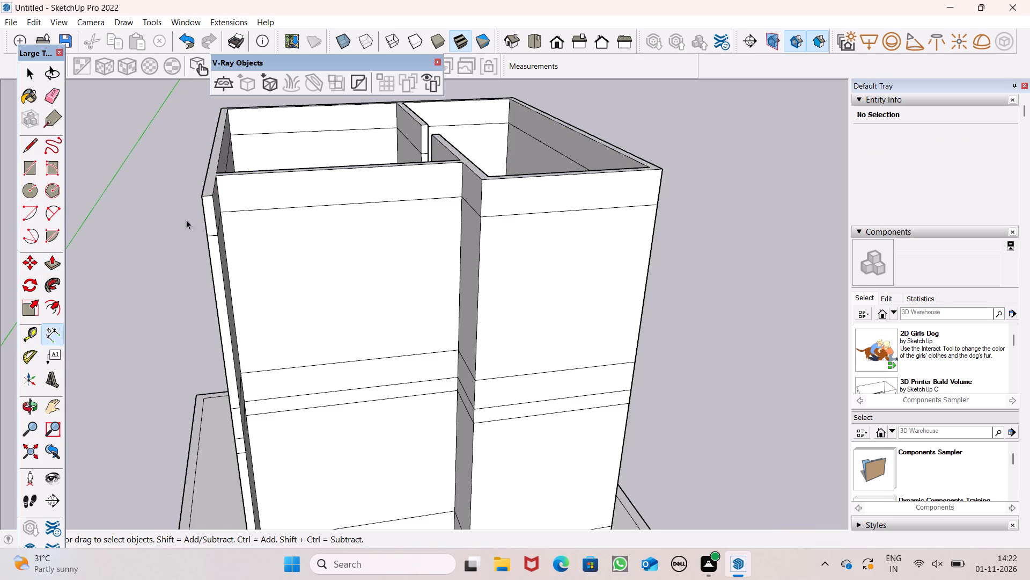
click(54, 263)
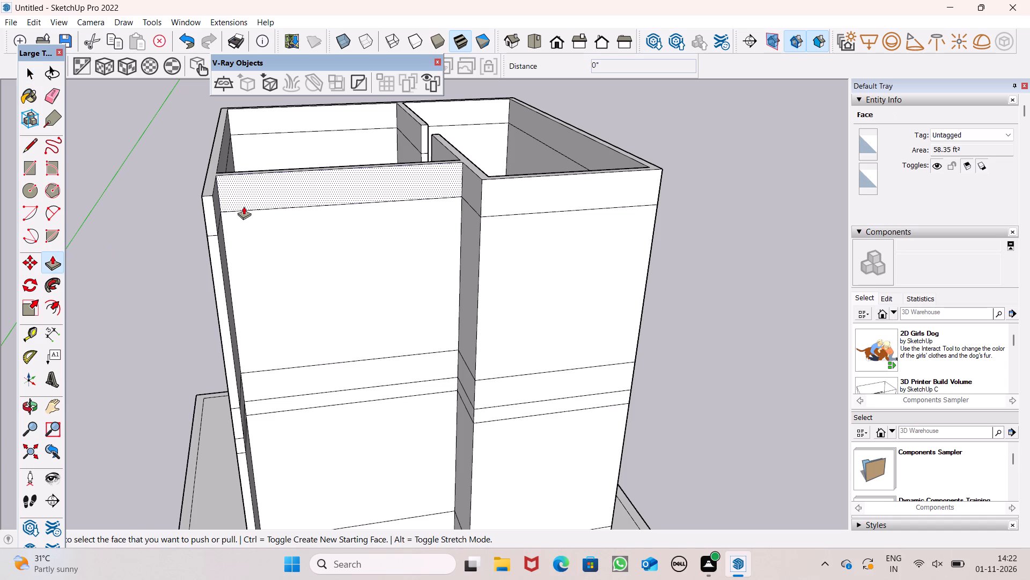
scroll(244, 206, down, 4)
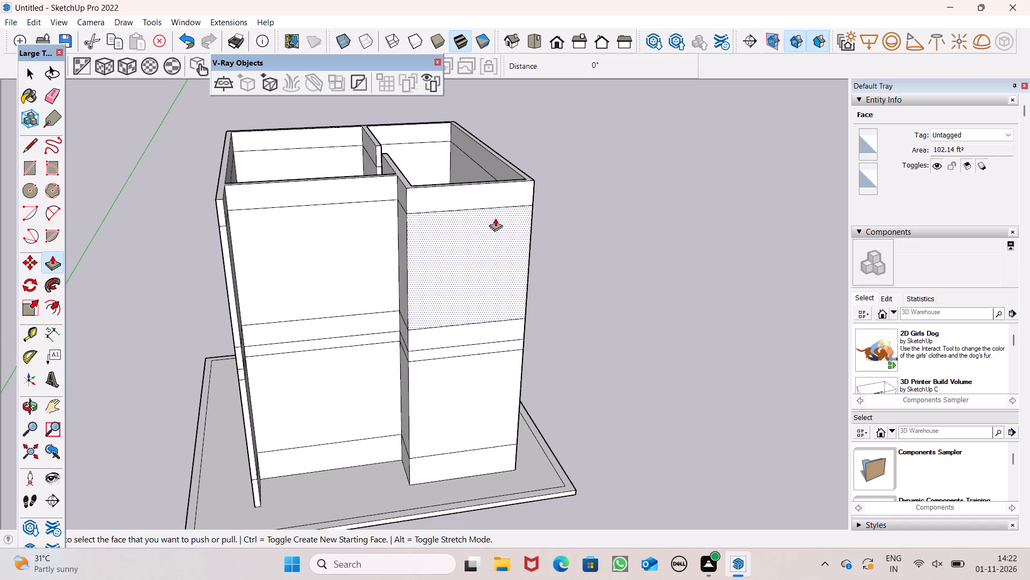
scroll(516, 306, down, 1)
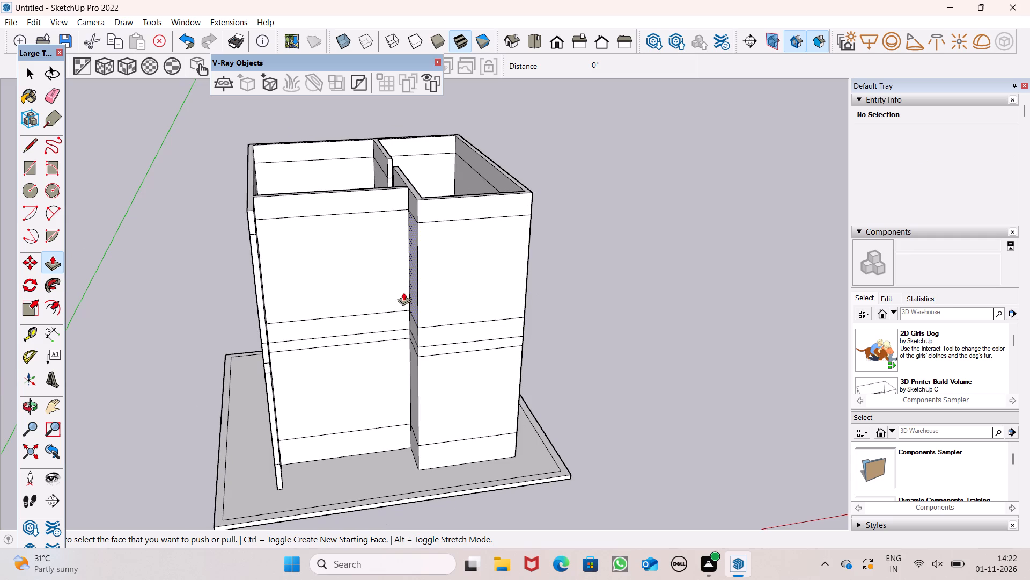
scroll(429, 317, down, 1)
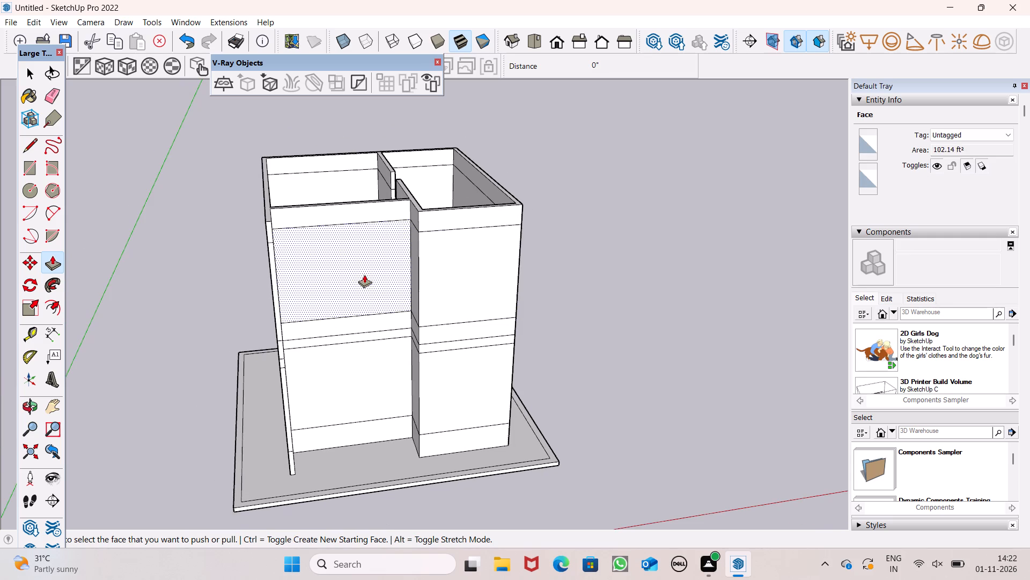
Push/Pull the walls' top face upward as another new section above the uppermost 2' band.
scroll(363, 274, up, 2)
scroll(469, 258, down, 1)
middle_drag(704, 352, 664, 359)
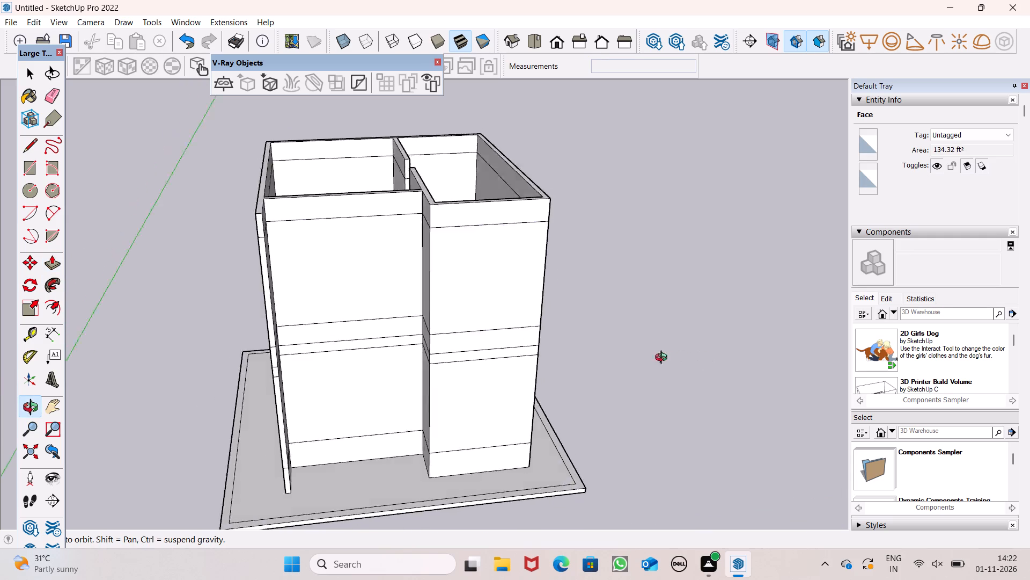
middle_drag(664, 359, 641, 342)
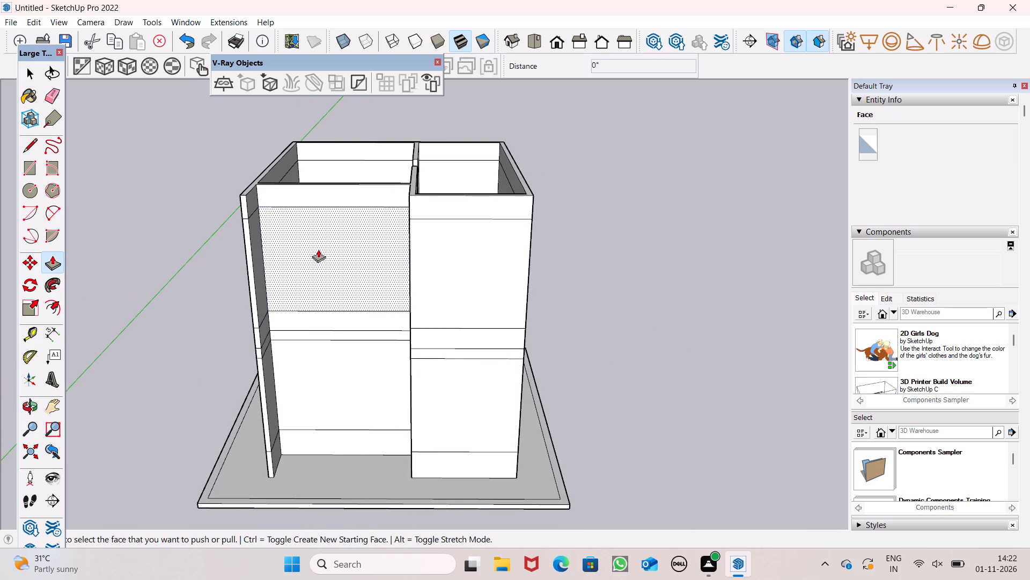
scroll(354, 303, down, 4)
scroll(236, 197, up, 3)
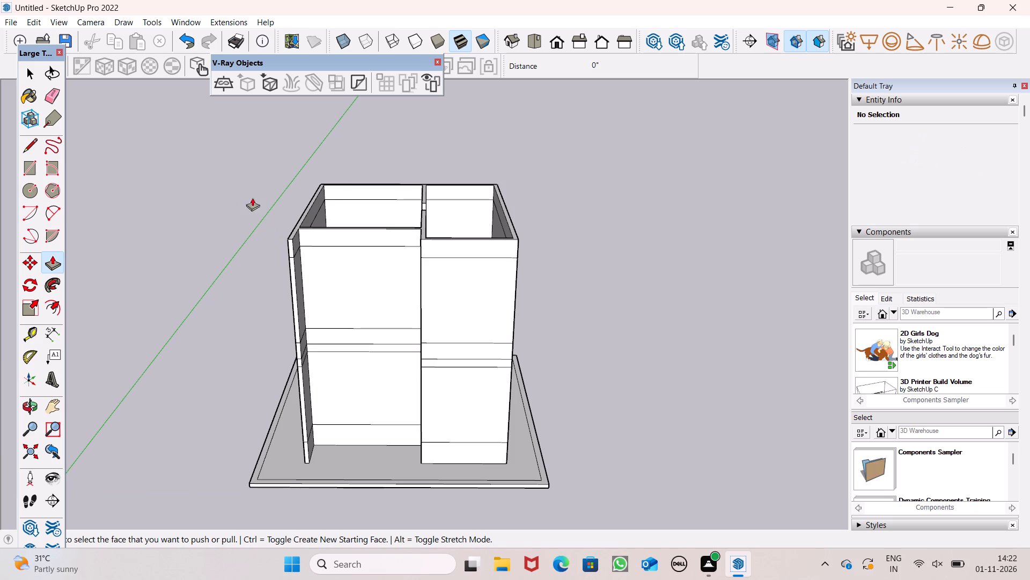
middle_drag(390, 223, 356, 180)
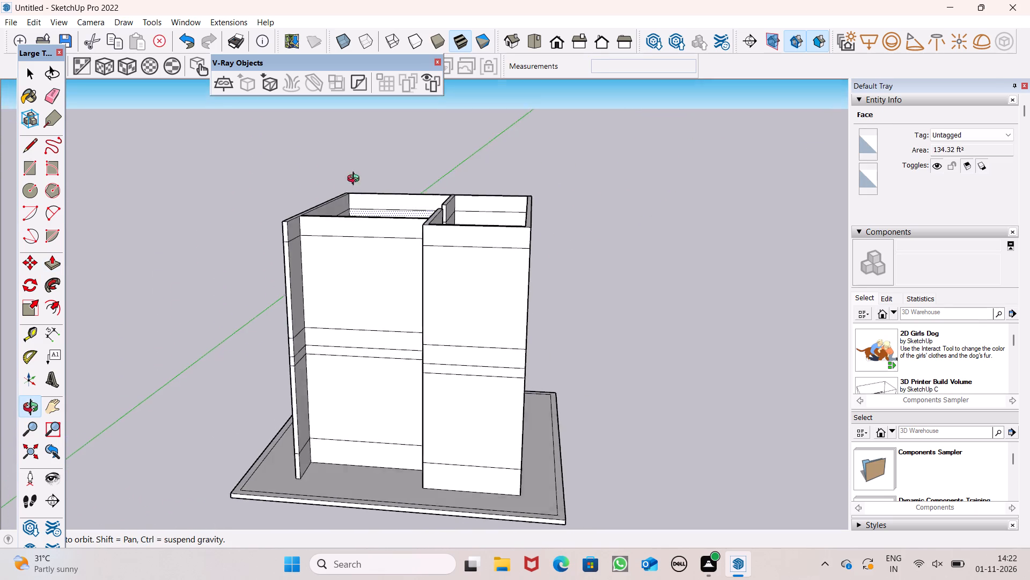
middle_drag(356, 180, 436, 185)
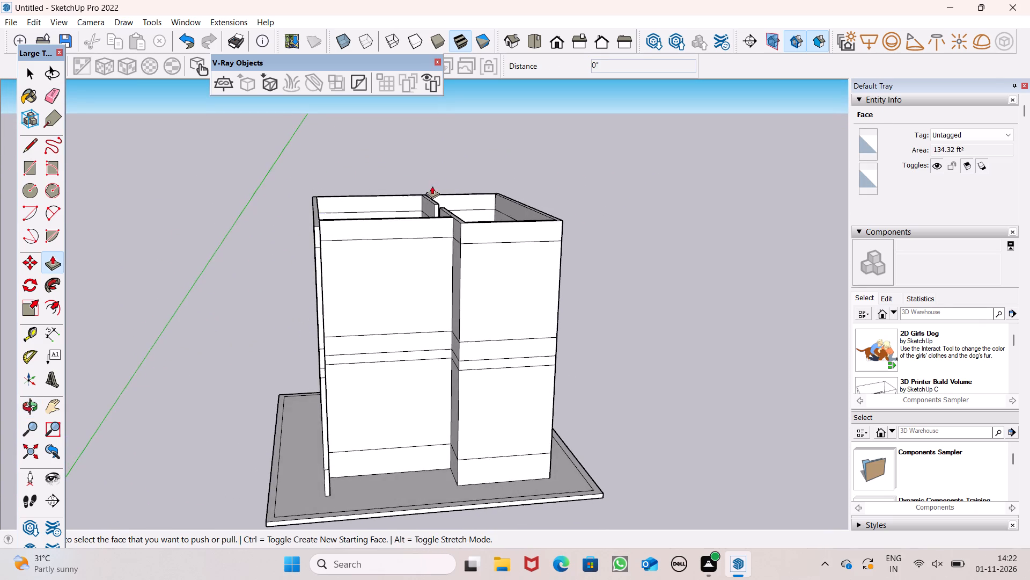
scroll(409, 194, up, 4)
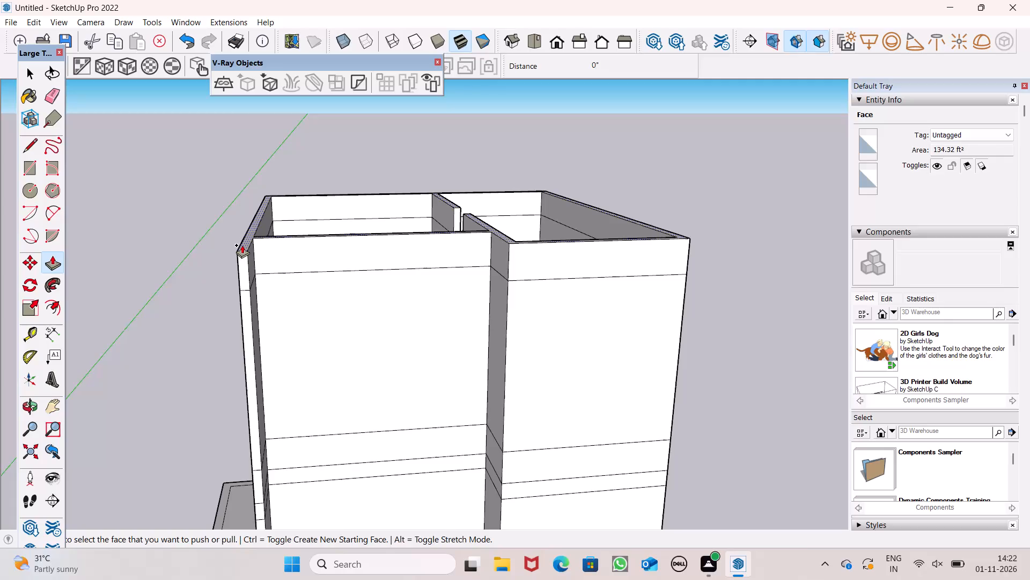
click(242, 245)
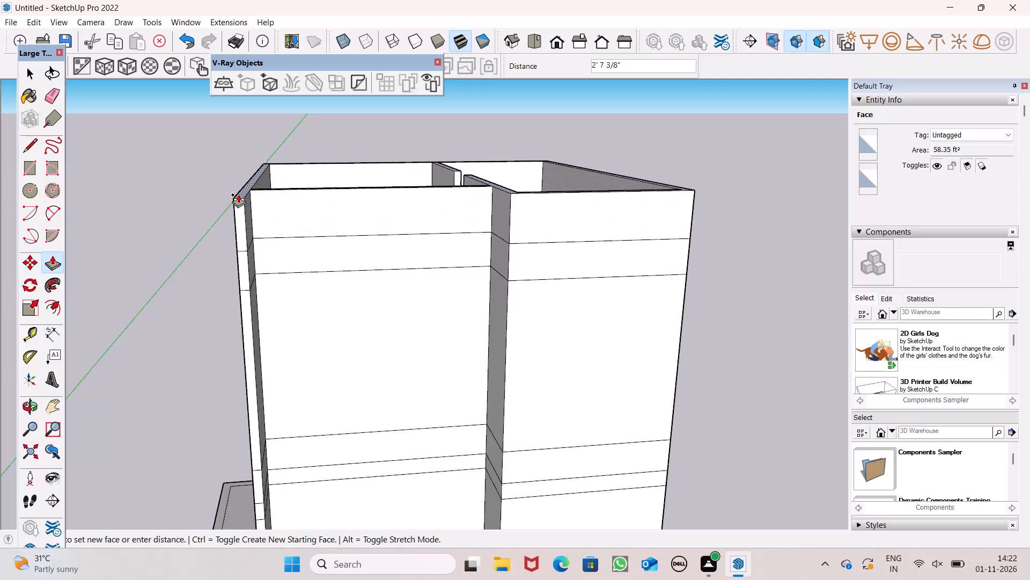
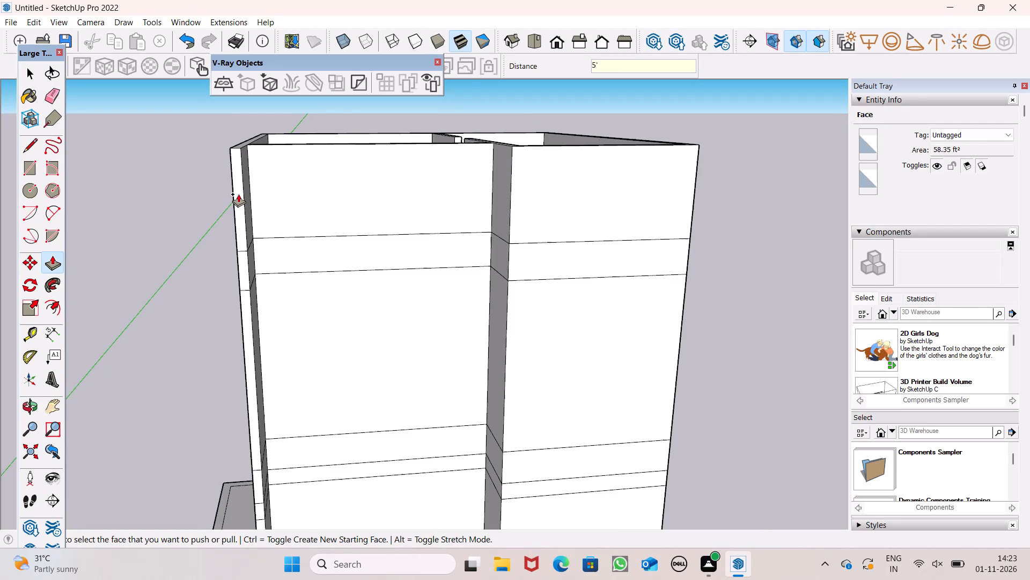
Draw a 6" line on the walls' top face where the interior cross wall meets the partition of the narrower room.
scroll(238, 194, down, 2)
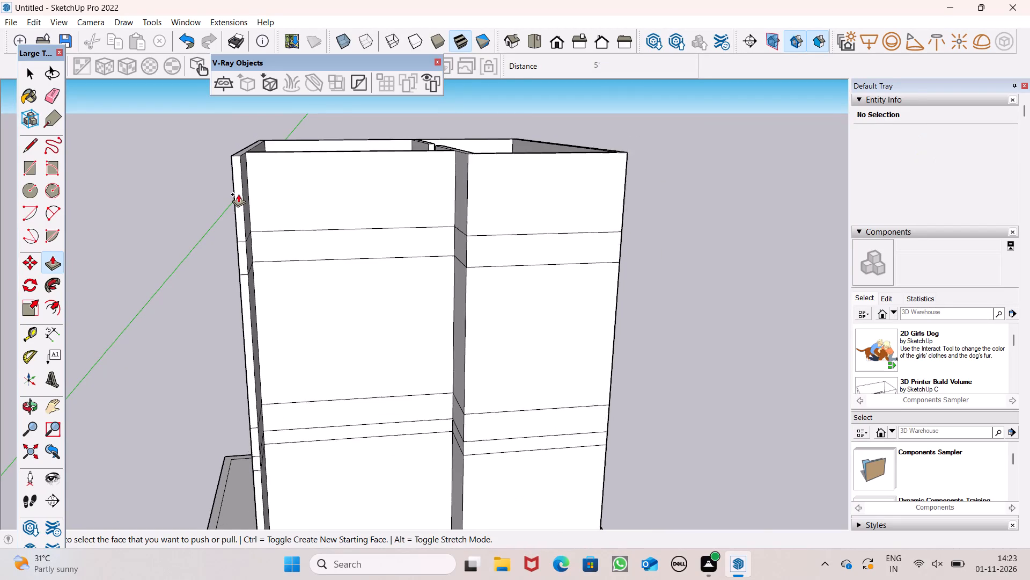
scroll(238, 194, down, 2)
middle_drag(547, 236, 528, 306)
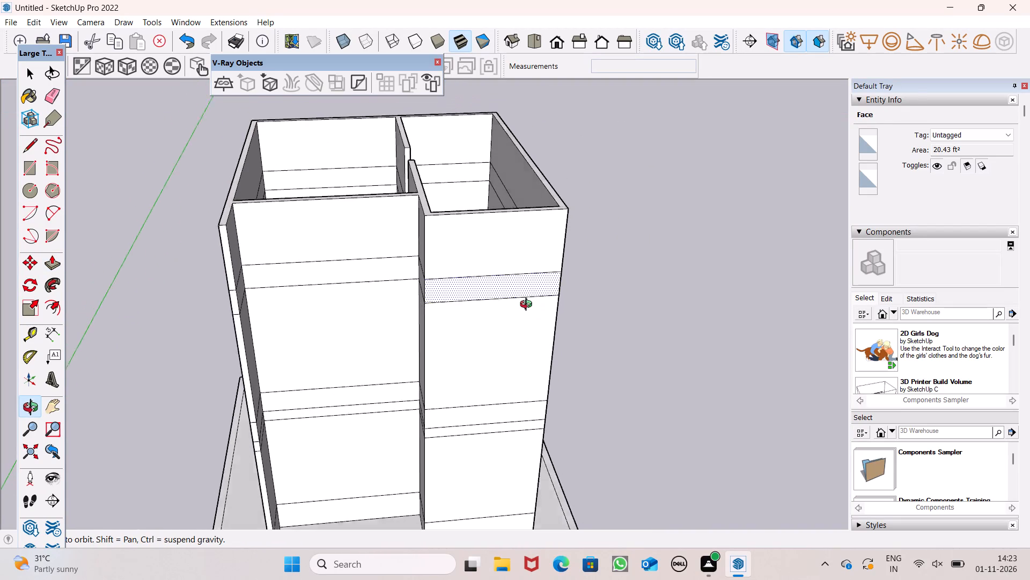
middle_drag(528, 306, 514, 290)
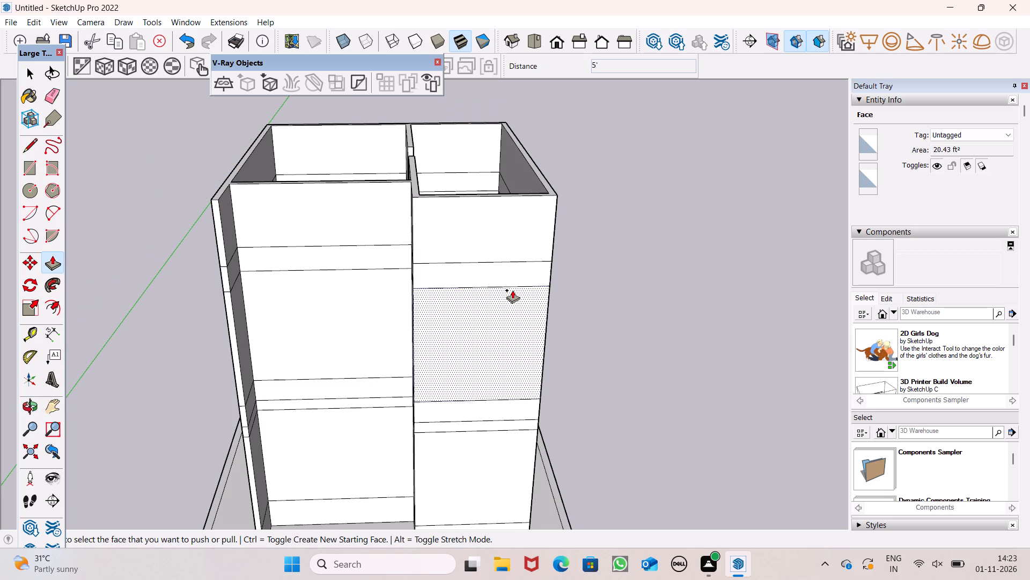
scroll(503, 257, down, 4)
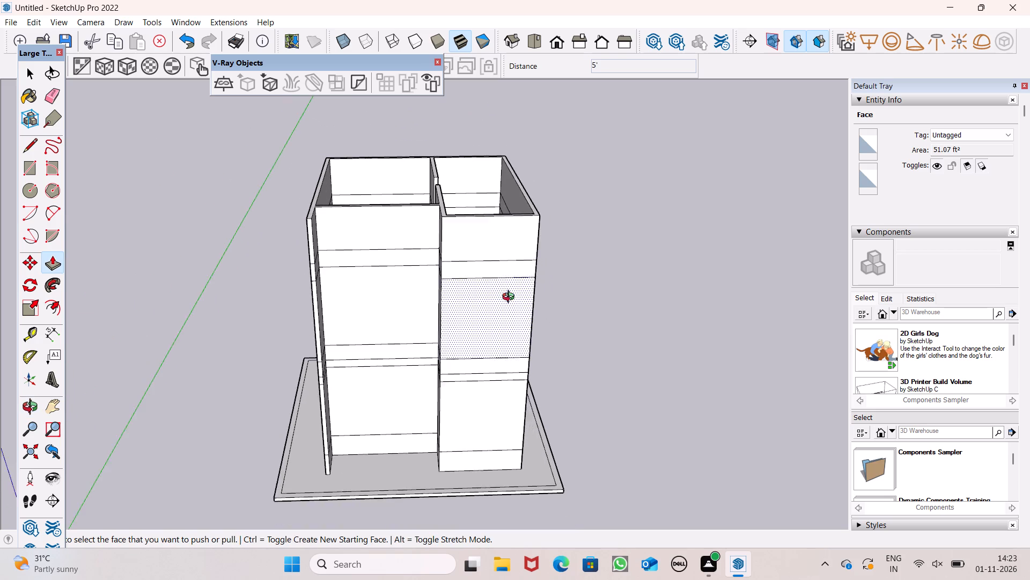
middle_drag(511, 295, 466, 458)
scroll(465, 423, up, 1)
scroll(478, 292, down, 3)
middle_drag(457, 270, 514, 250)
scroll(457, 270, up, 1)
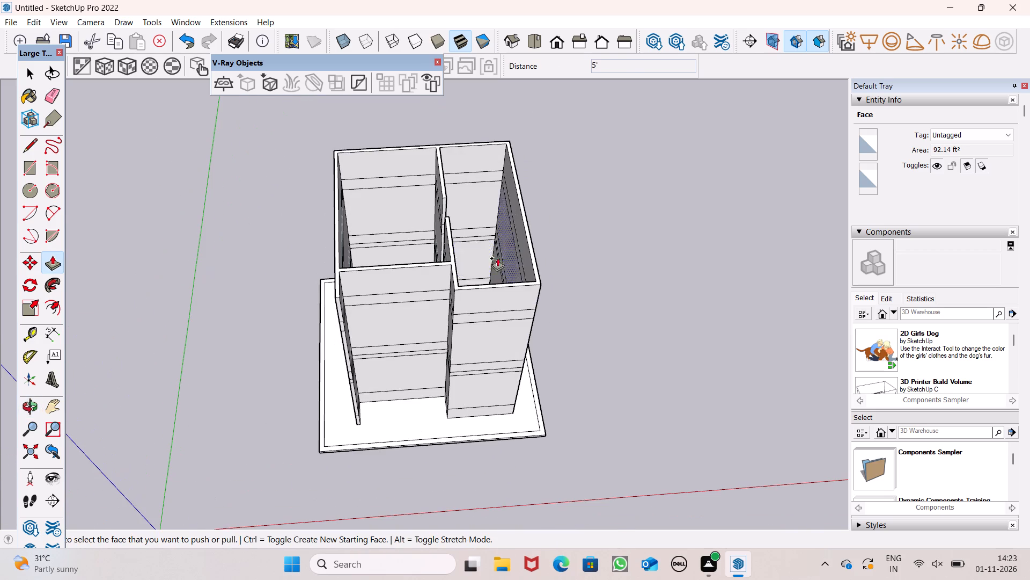
click(15, 150)
drag(21, 142, 30, 142)
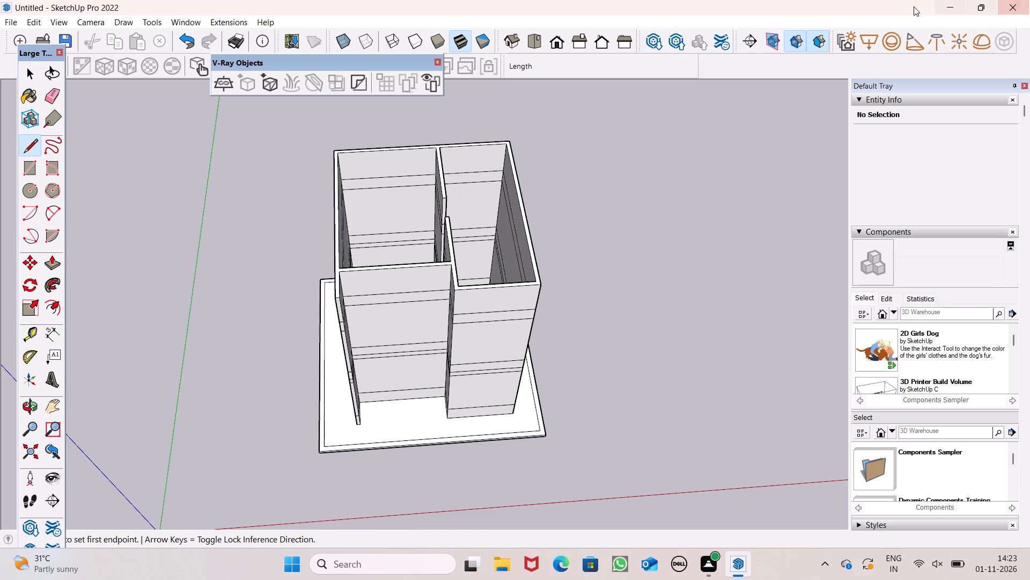
scroll(681, 97, up, 6)
scroll(523, 229, down, 5)
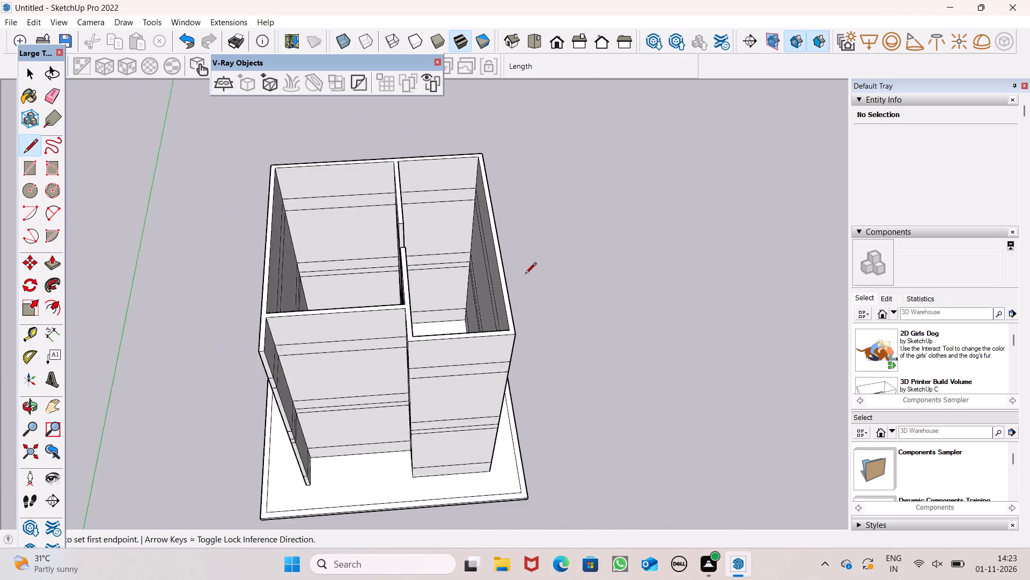
scroll(525, 274, down, 1)
scroll(406, 285, up, 6)
scroll(454, 292, up, 6)
drag(452, 339, 452, 351)
click(452, 358)
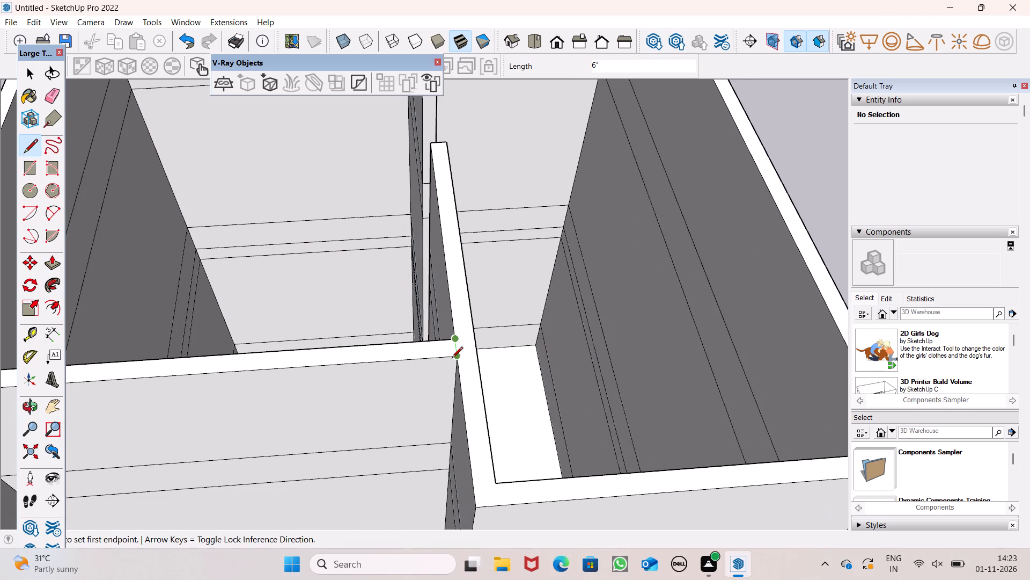
Draw short lines where the partition's far end meets the back wall's top, across the partition and out to the outer edge.
scroll(441, 415, down, 7)
scroll(434, 136, up, 6)
click(407, 128)
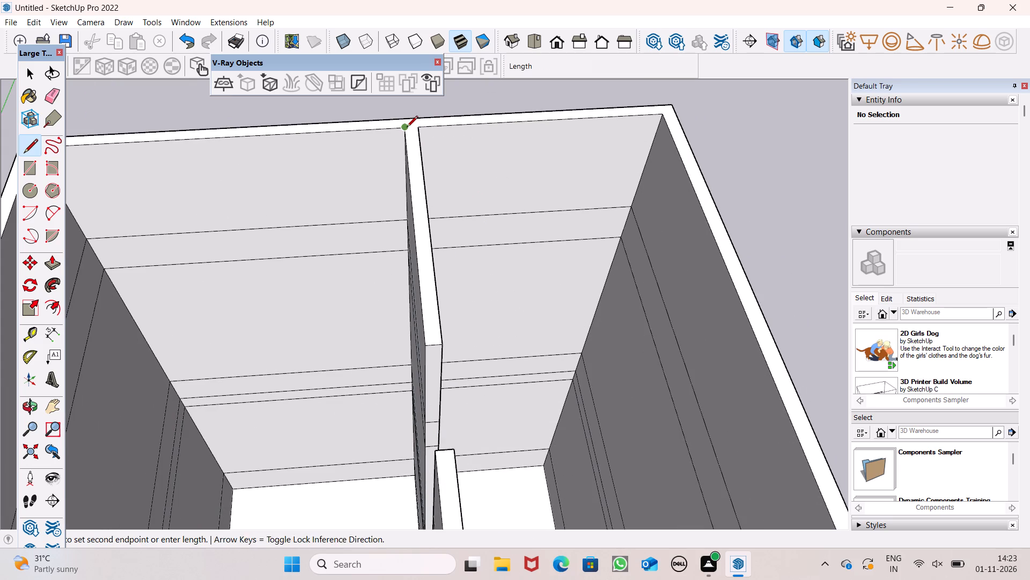
click(413, 124)
scroll(287, 133, down, 5)
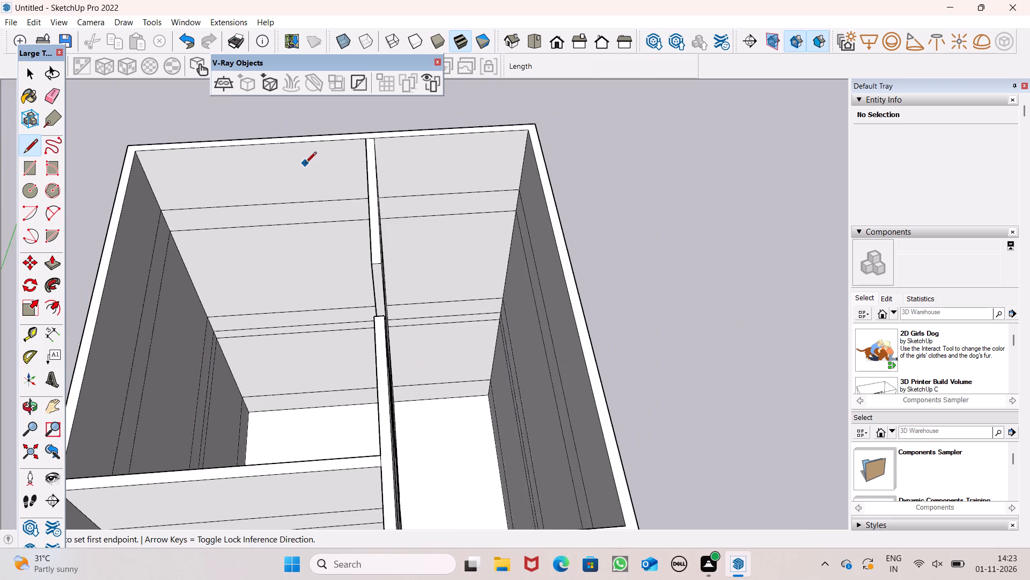
scroll(307, 164, down, 1)
scroll(193, 207, down, 2)
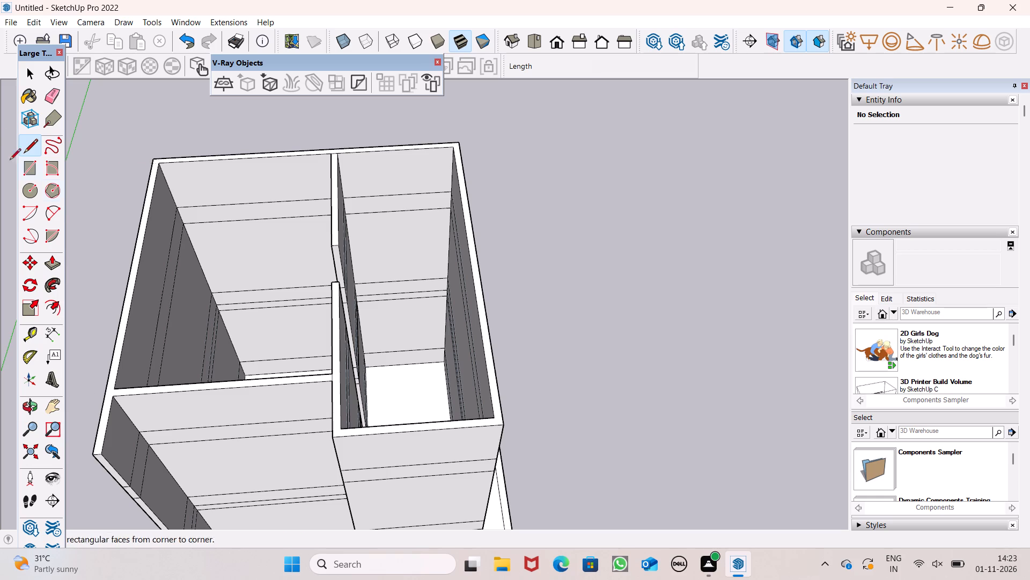
scroll(307, 163, up, 7)
scroll(354, 141, up, 6)
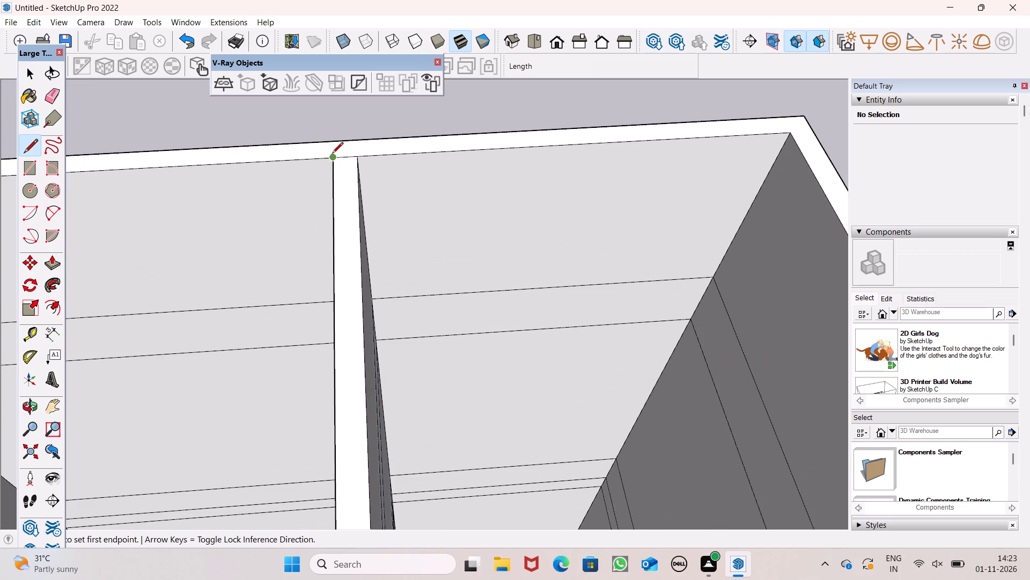
click(330, 157)
click(330, 144)
scroll(313, 130, down, 9)
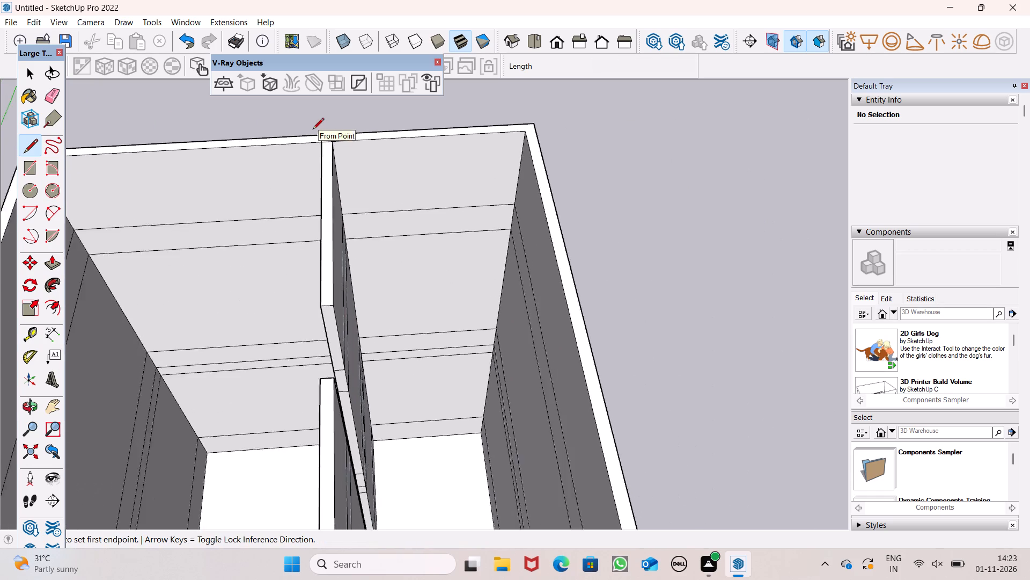
scroll(313, 130, down, 5)
key(space)
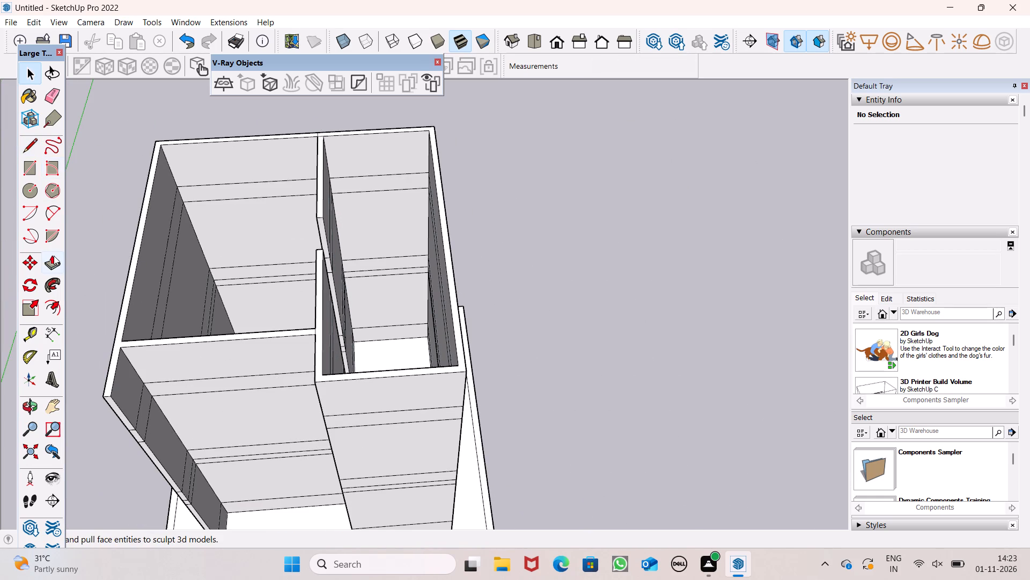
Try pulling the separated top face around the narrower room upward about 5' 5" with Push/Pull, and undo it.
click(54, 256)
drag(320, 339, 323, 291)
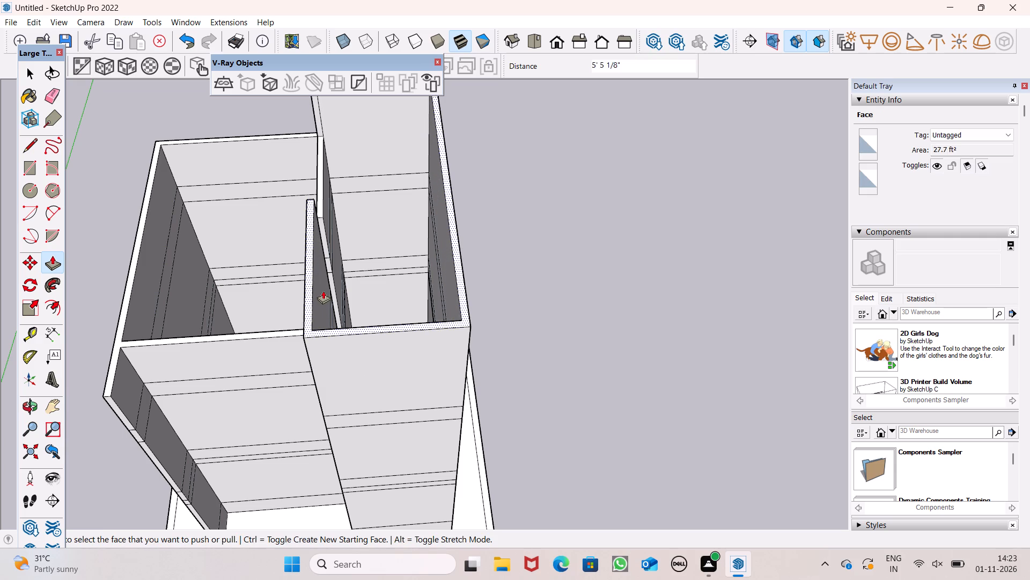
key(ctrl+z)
Erase the short line separating the partition's far end from the back wall's top face.
scroll(248, 132, up, 4)
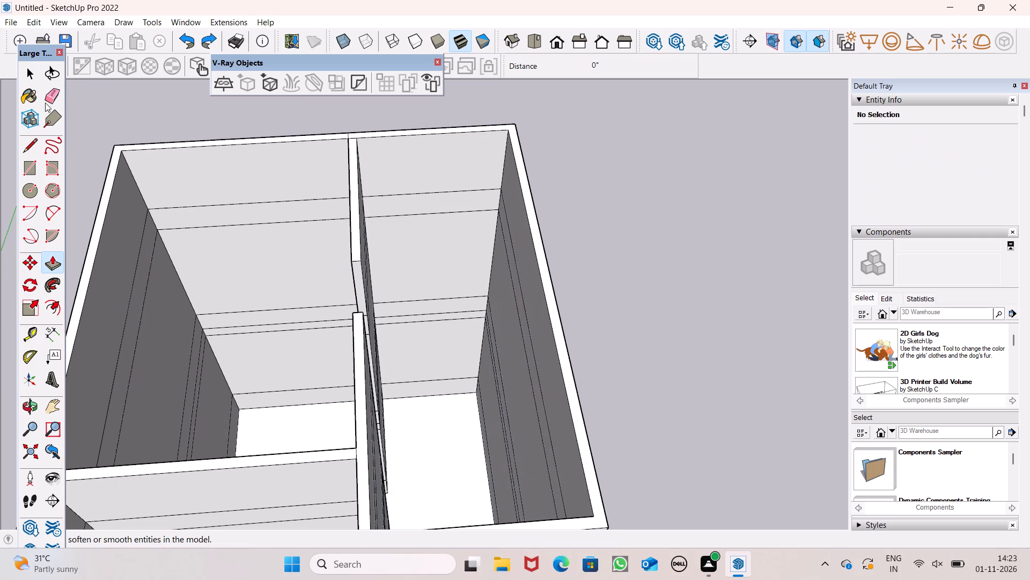
click(52, 96)
scroll(333, 144, up, 6)
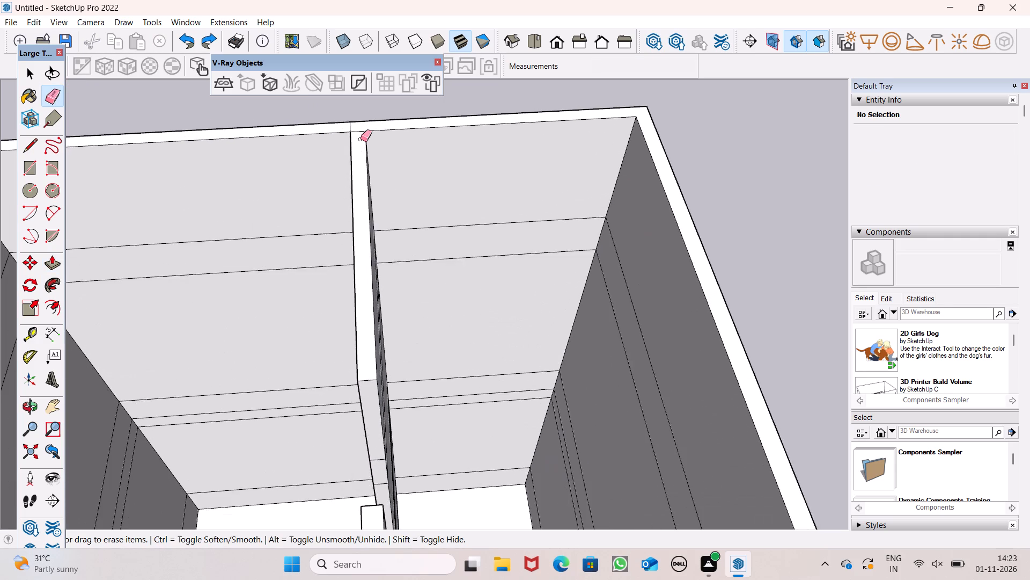
scroll(360, 139, up, 6)
click(357, 125)
scroll(347, 229, down, 12)
scroll(387, 211, down, 5)
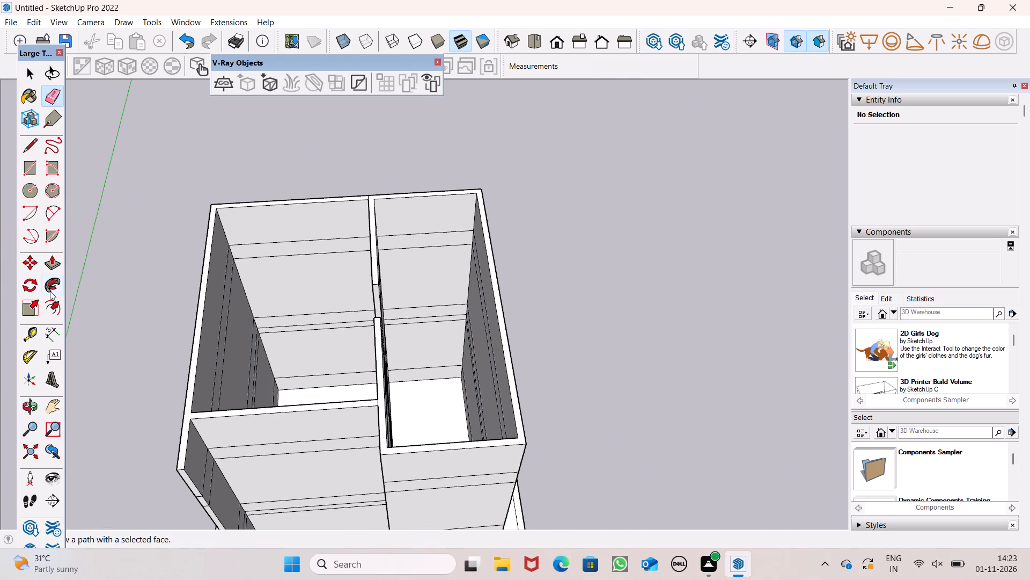
Push/Pull the separated top face of the walls around the narrower room upward.
click(49, 268)
scroll(241, 191, down, 3)
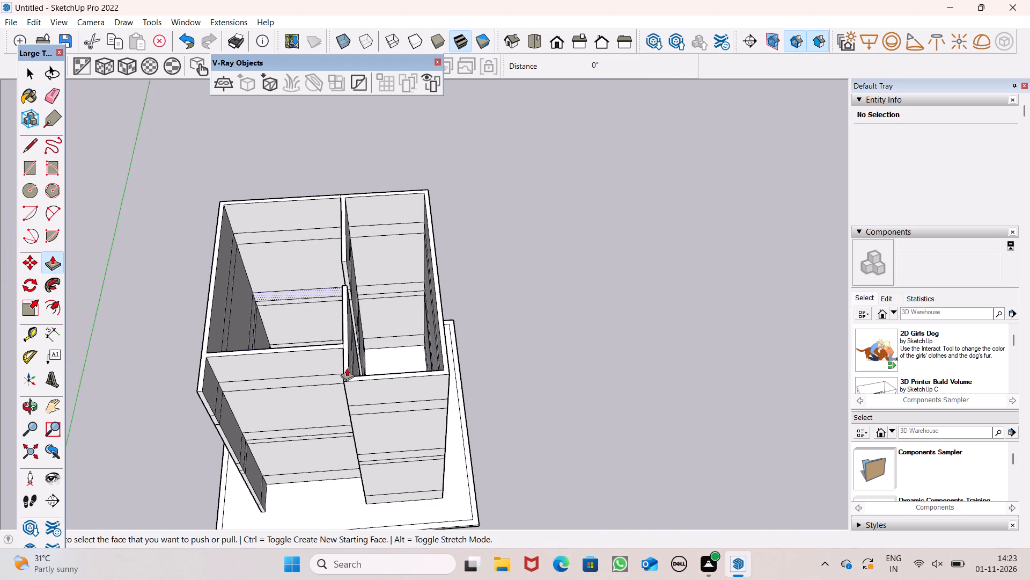
scroll(351, 377, up, 6)
scroll(341, 422, down, 4)
scroll(310, 327, up, 4)
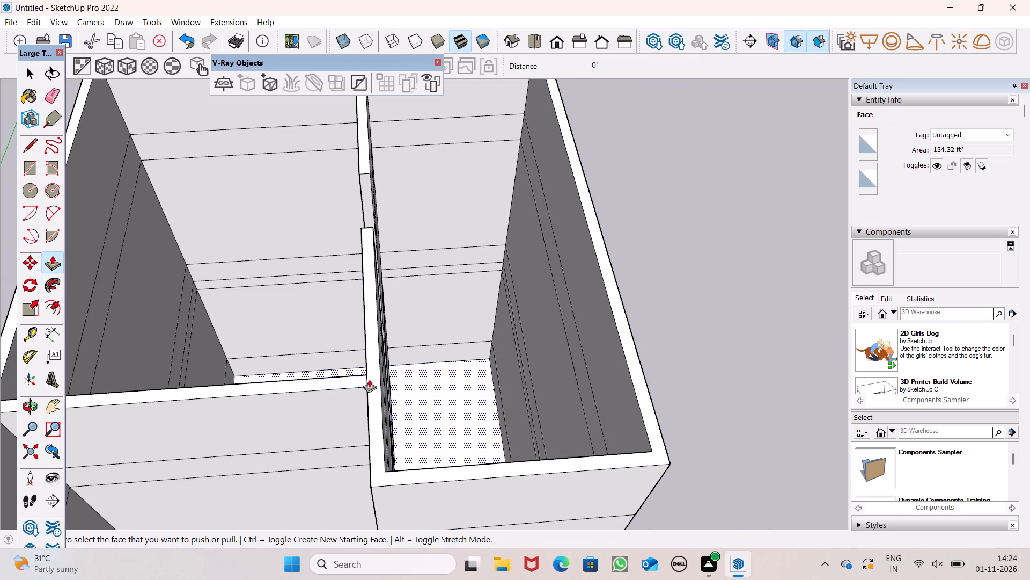
click(378, 391)
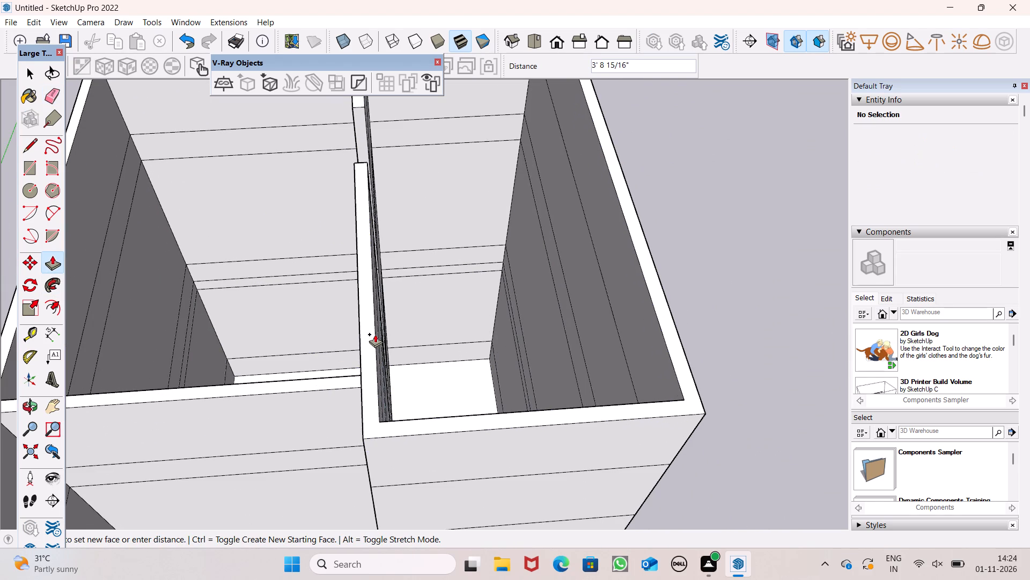
text(45)
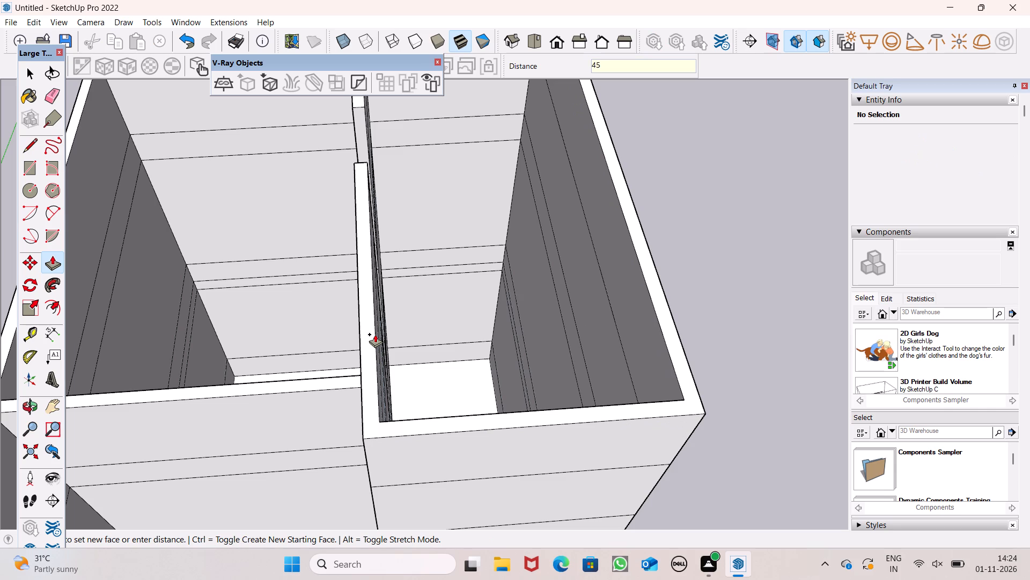
key(BackSpace)
key(BackSpace)
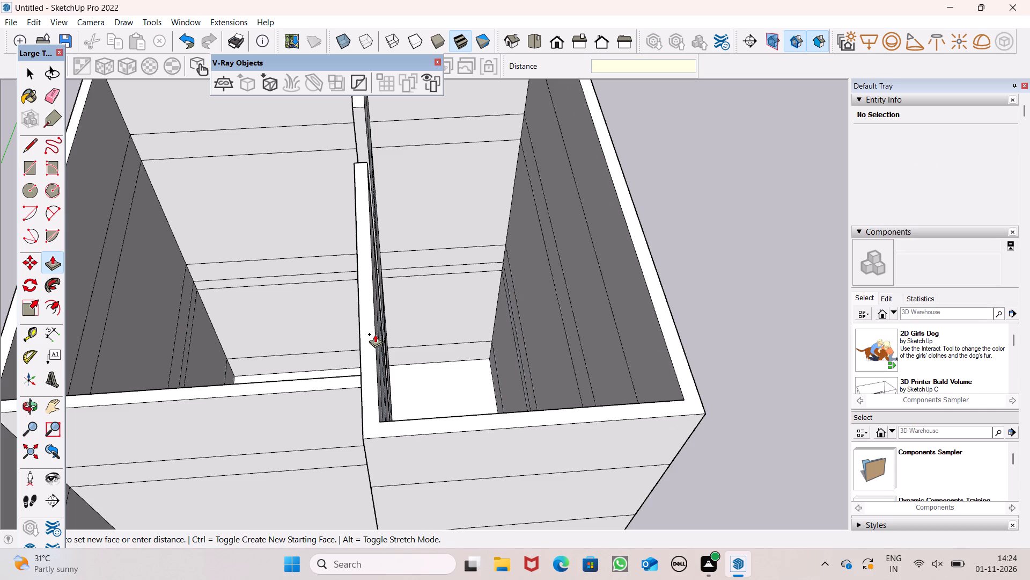
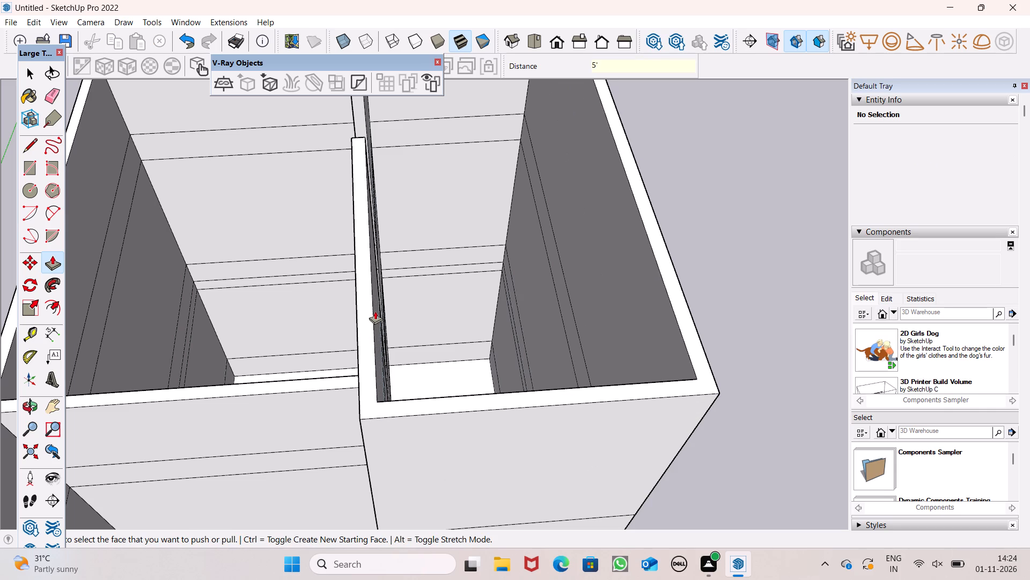
Dimension the height of the raised outer wall's top section, from its top corner down to the first horizontal line below.
scroll(367, 316, down, 3)
middle_drag(433, 398, 437, 291)
scroll(437, 392, up, 1)
key(space)
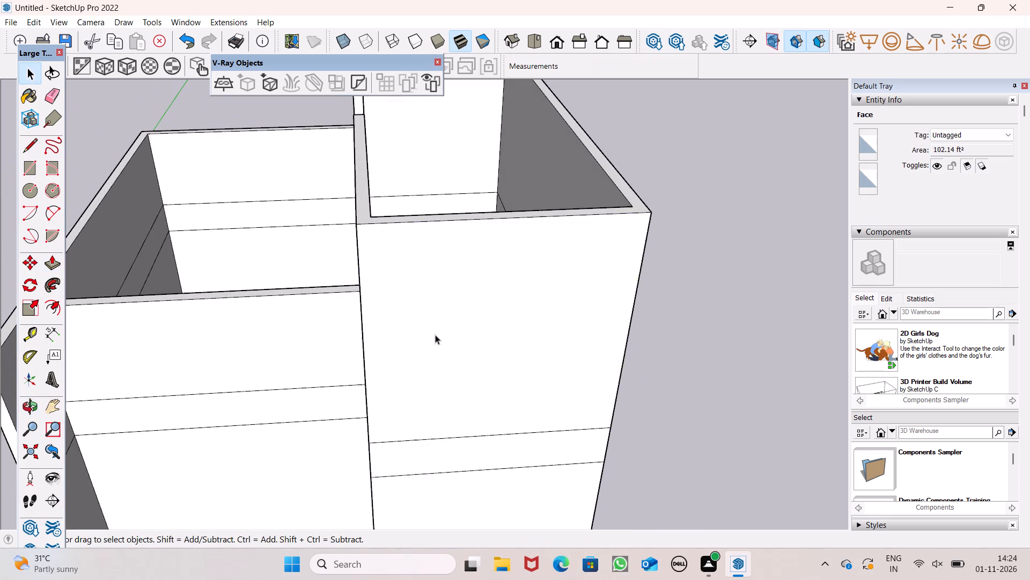
scroll(433, 354, down, 3)
middle_drag(470, 403, 473, 295)
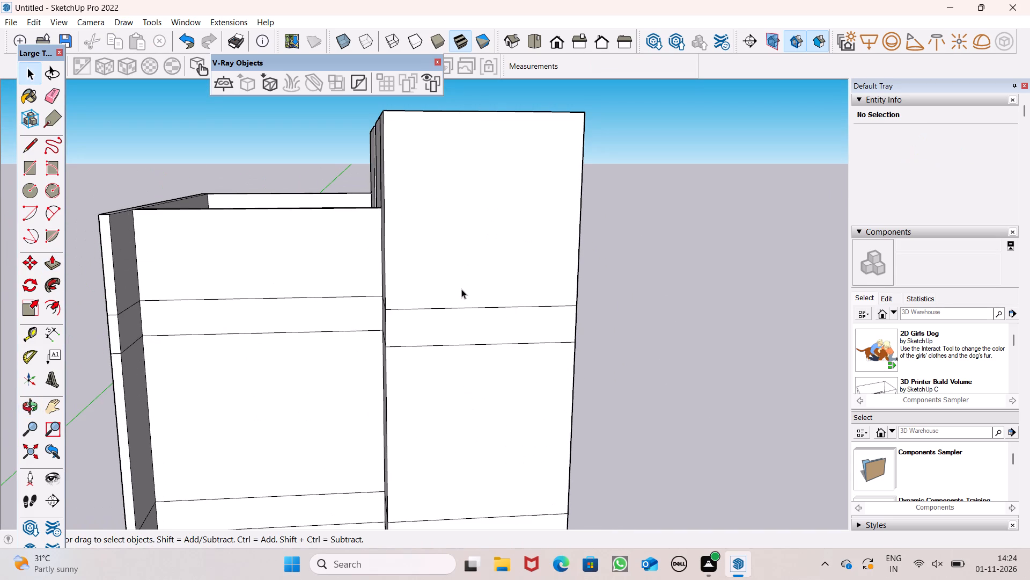
drag(51, 335, 63, 321)
click(50, 329)
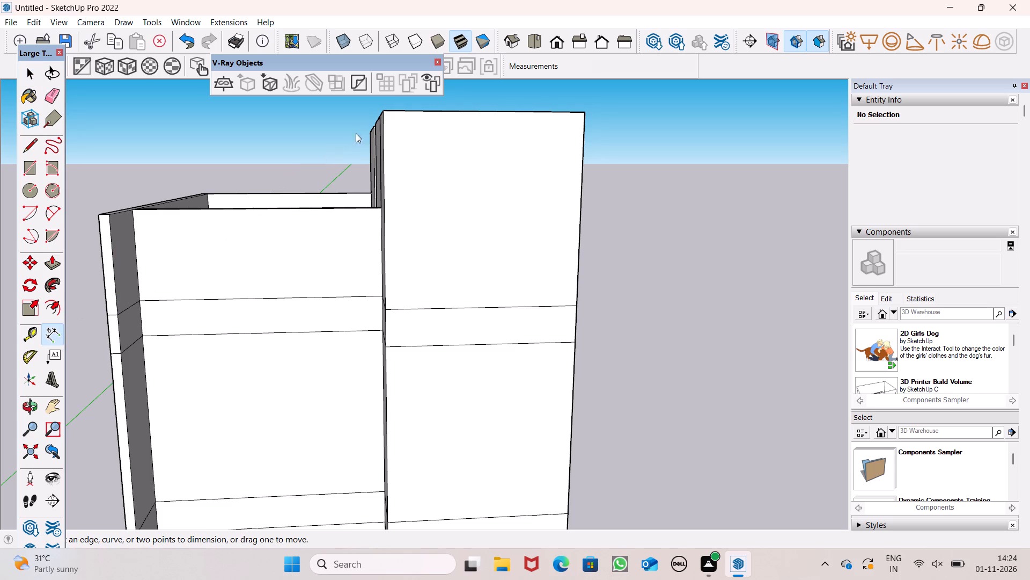
click(387, 105)
click(388, 311)
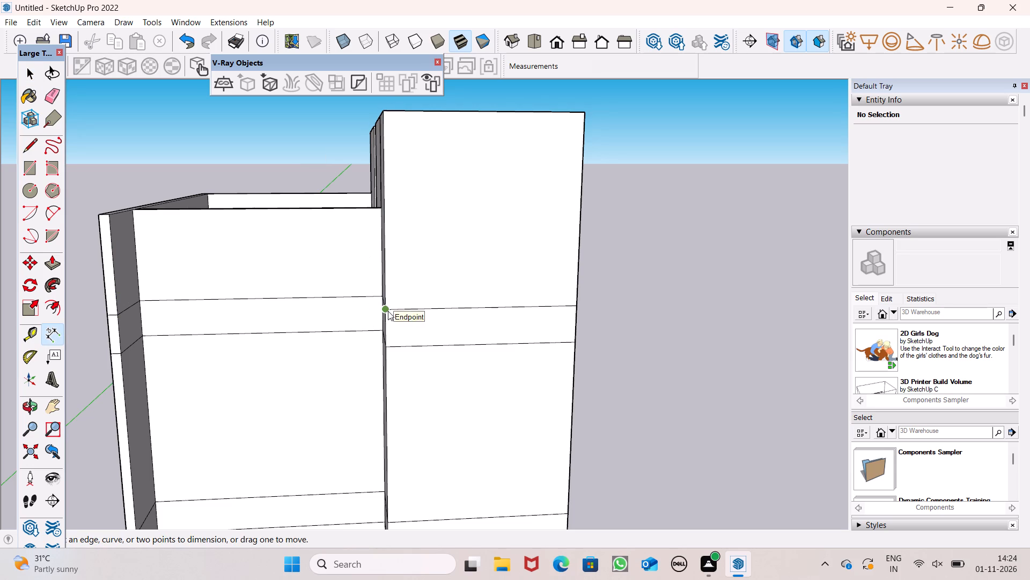
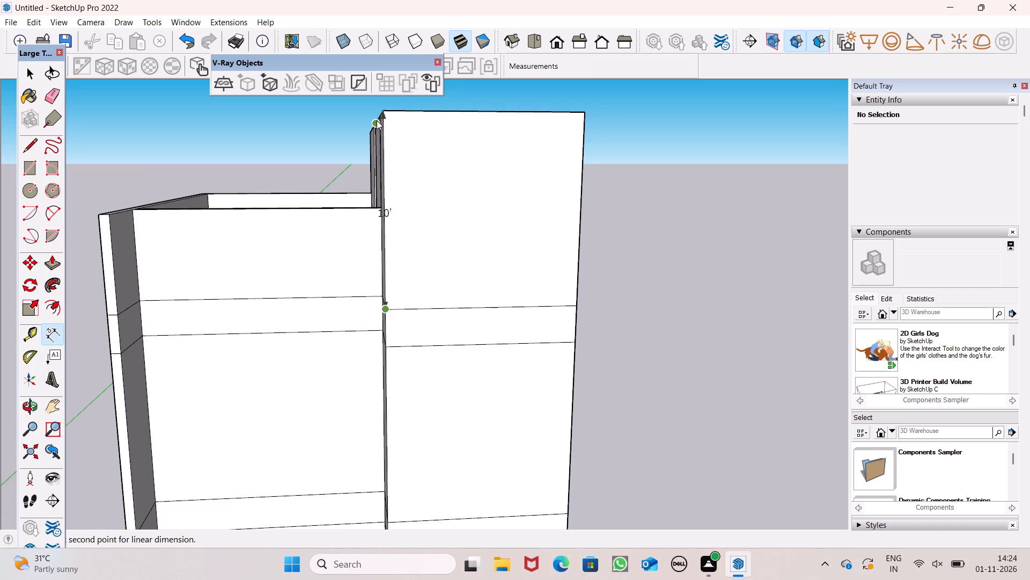
Examine the raised walls and their stacked sections from around the outside of the building and from above.
key(space)
scroll(333, 241, down, 3)
middle_drag(417, 275, 666, 249)
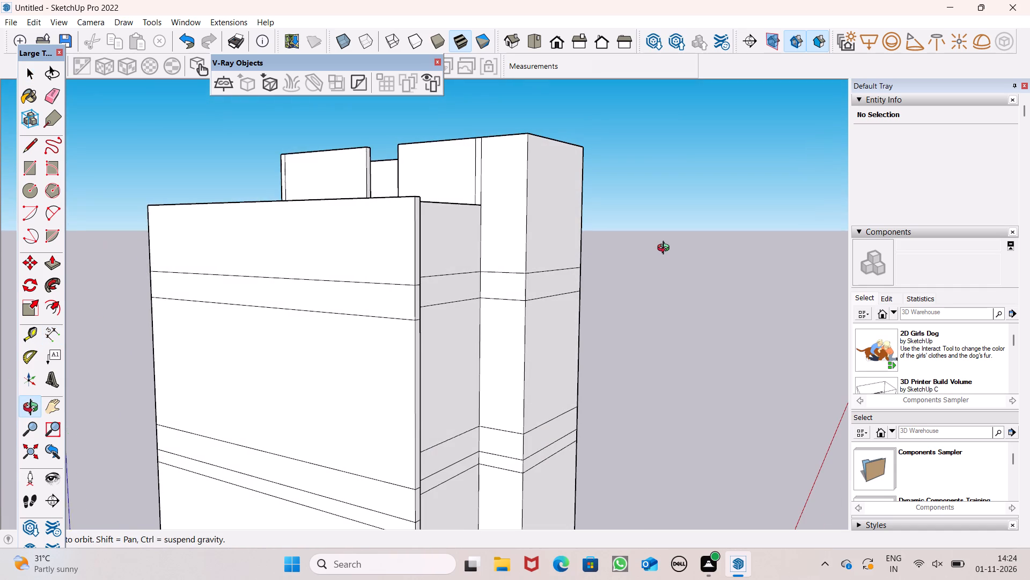
middle_drag(666, 249, 666, 249)
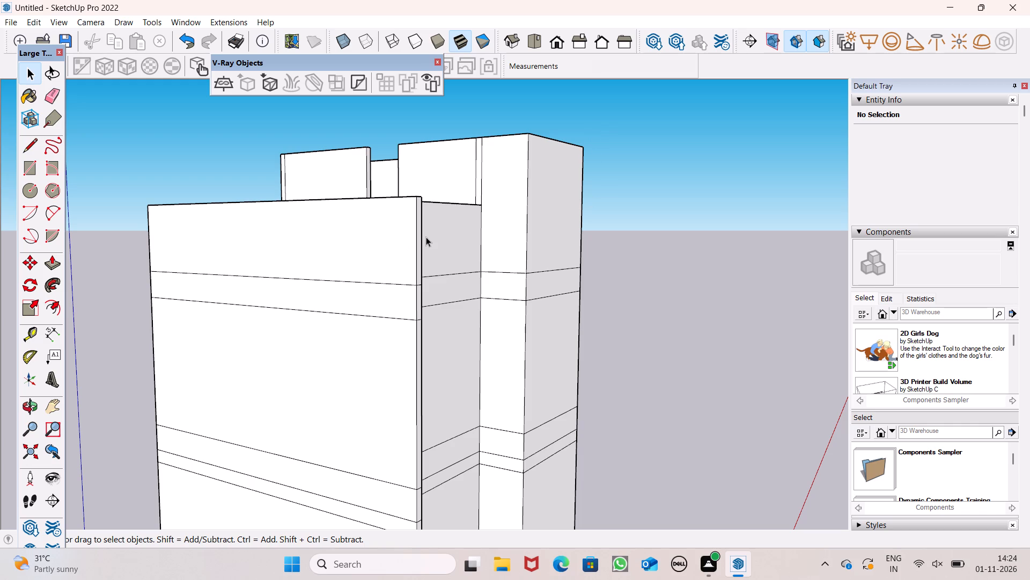
scroll(426, 248, down, 2)
middle_drag(416, 310, 493, 341)
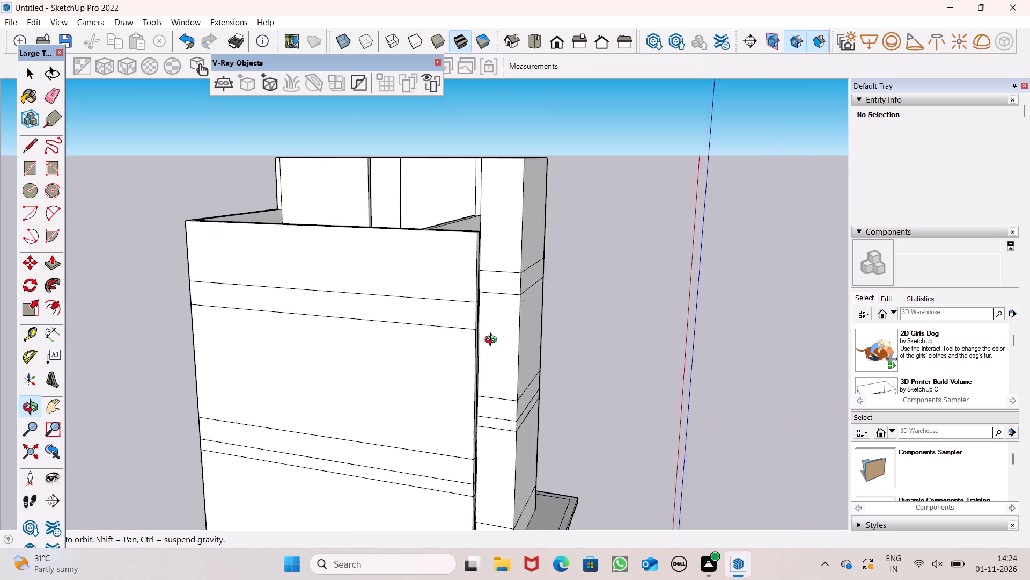
middle_drag(493, 341, 372, 452)
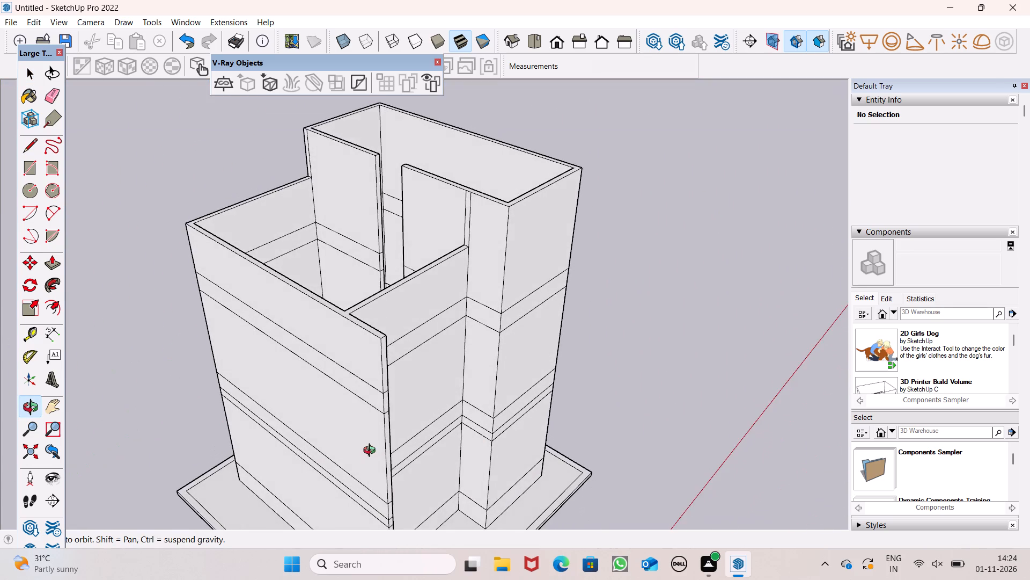
middle_drag(372, 452, 374, 441)
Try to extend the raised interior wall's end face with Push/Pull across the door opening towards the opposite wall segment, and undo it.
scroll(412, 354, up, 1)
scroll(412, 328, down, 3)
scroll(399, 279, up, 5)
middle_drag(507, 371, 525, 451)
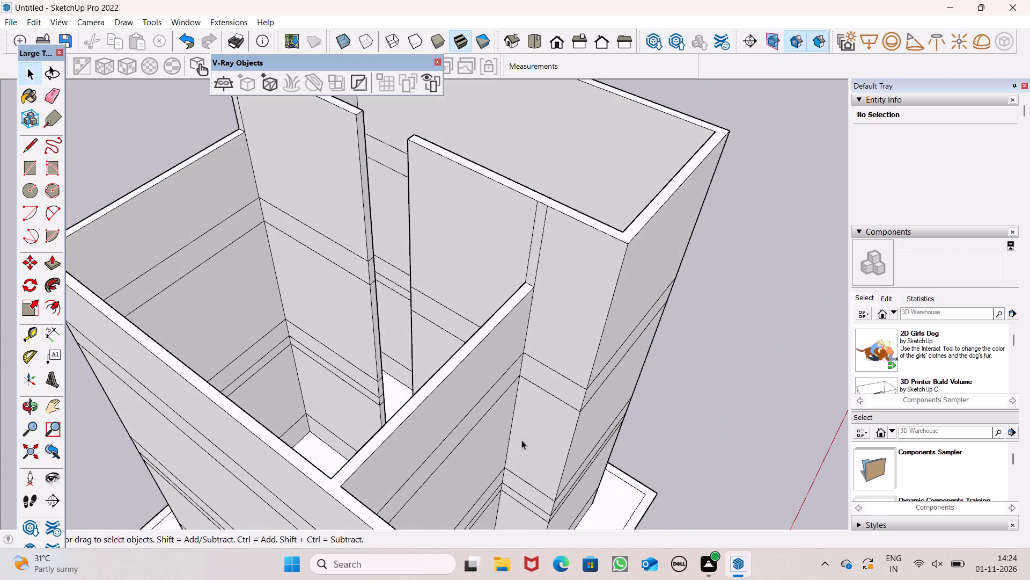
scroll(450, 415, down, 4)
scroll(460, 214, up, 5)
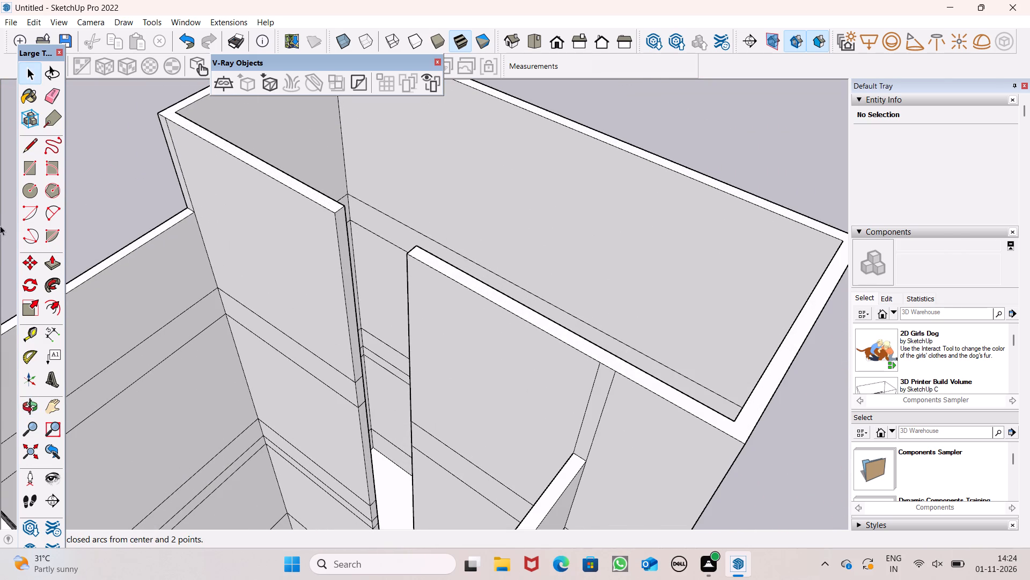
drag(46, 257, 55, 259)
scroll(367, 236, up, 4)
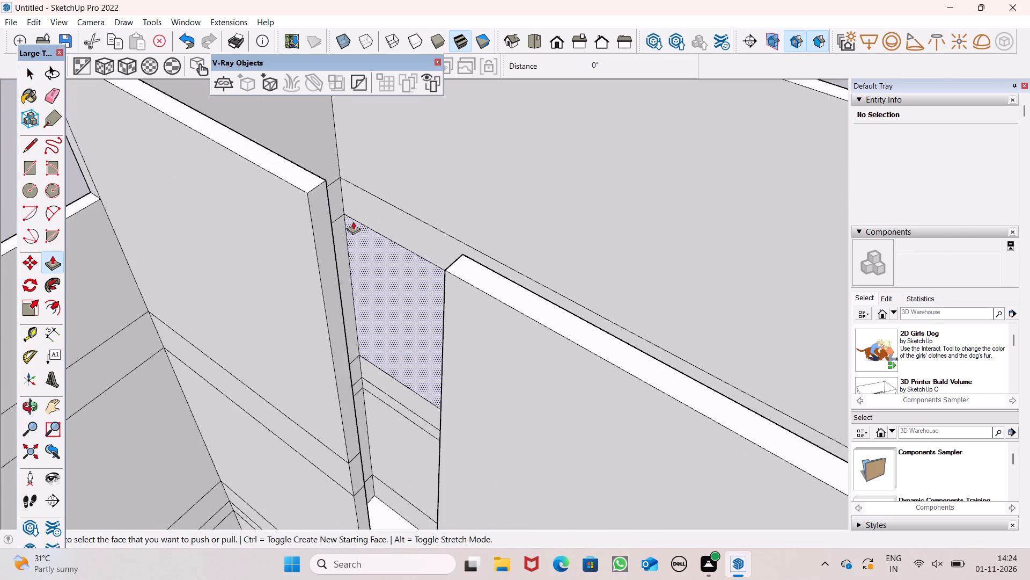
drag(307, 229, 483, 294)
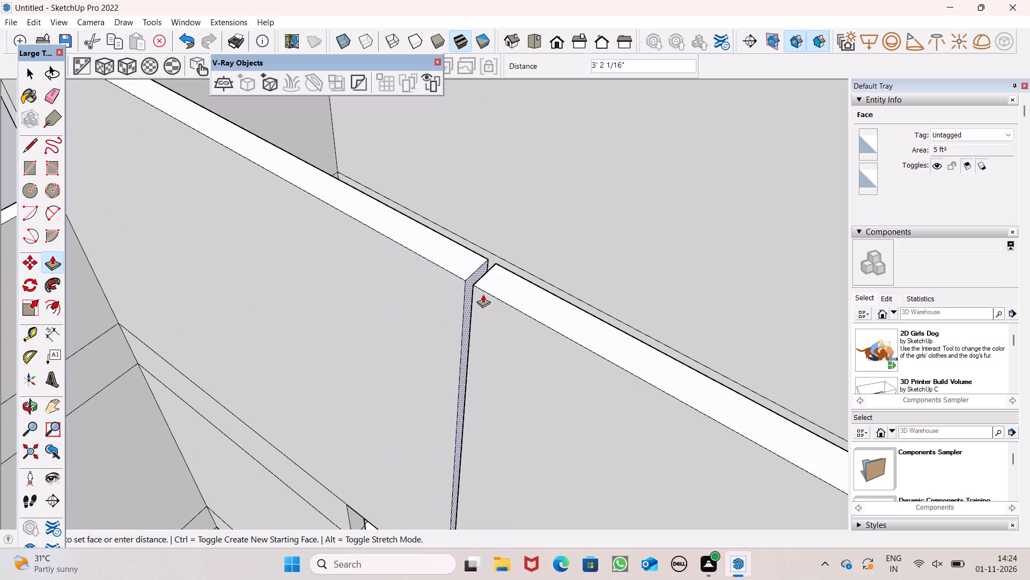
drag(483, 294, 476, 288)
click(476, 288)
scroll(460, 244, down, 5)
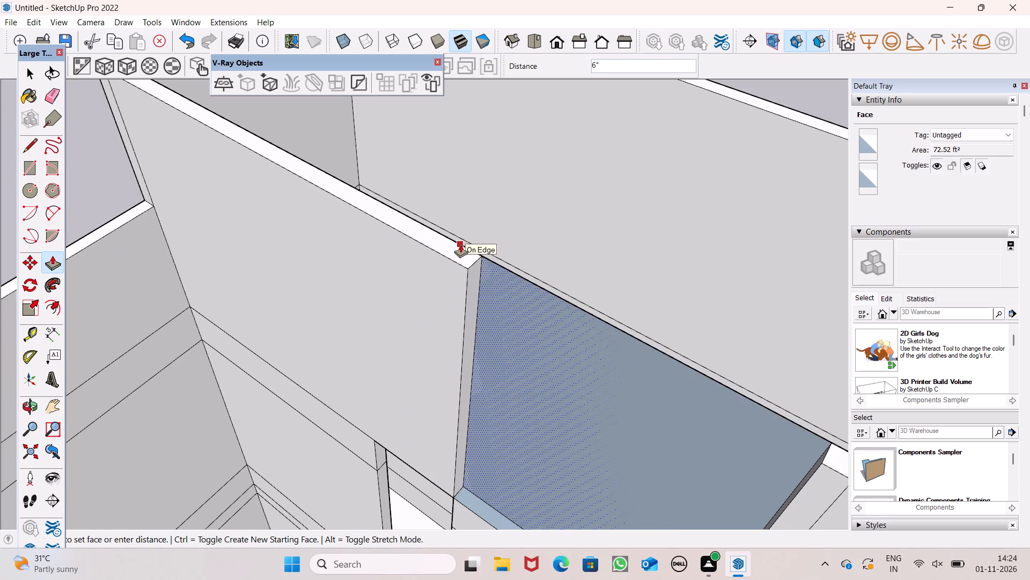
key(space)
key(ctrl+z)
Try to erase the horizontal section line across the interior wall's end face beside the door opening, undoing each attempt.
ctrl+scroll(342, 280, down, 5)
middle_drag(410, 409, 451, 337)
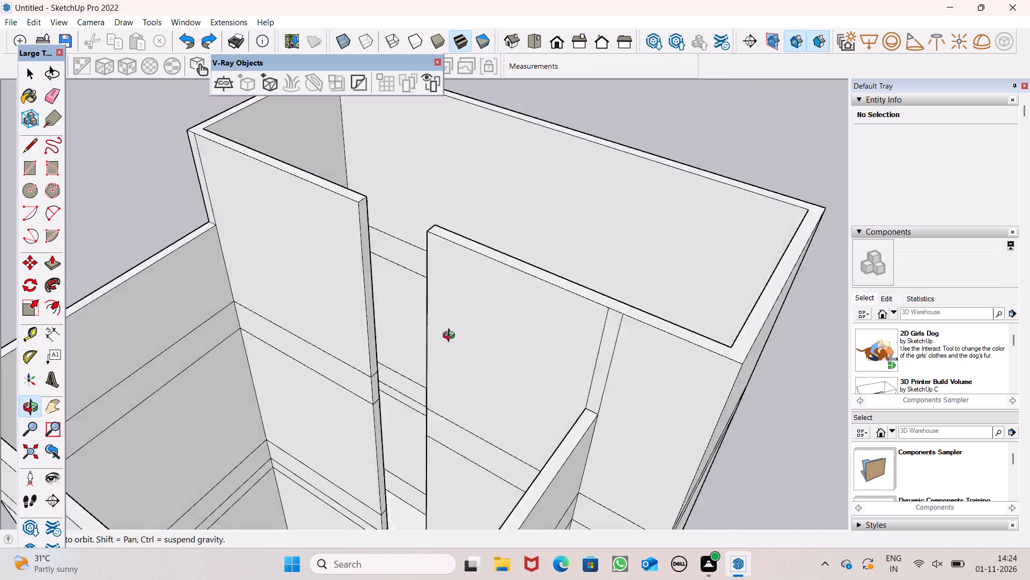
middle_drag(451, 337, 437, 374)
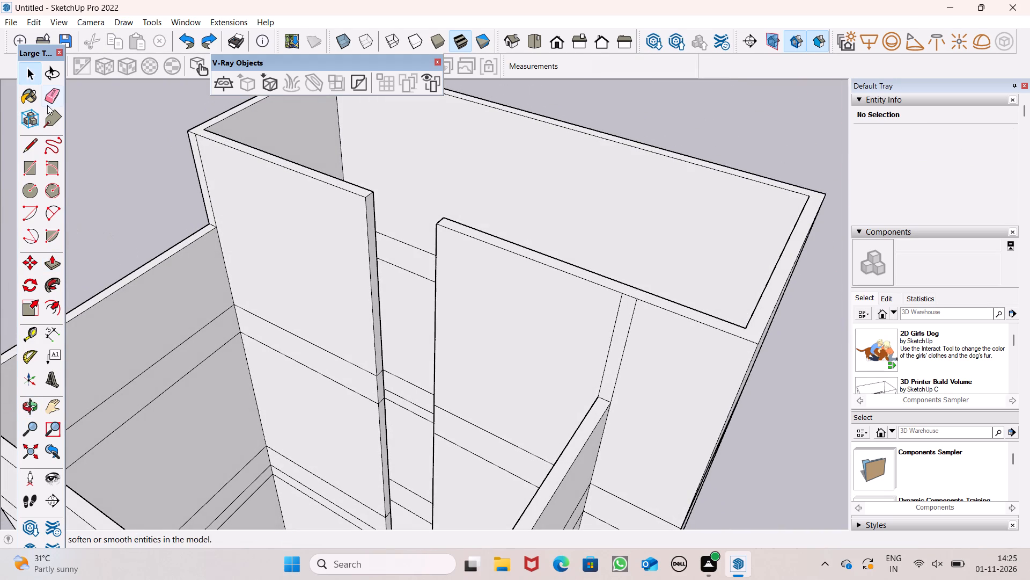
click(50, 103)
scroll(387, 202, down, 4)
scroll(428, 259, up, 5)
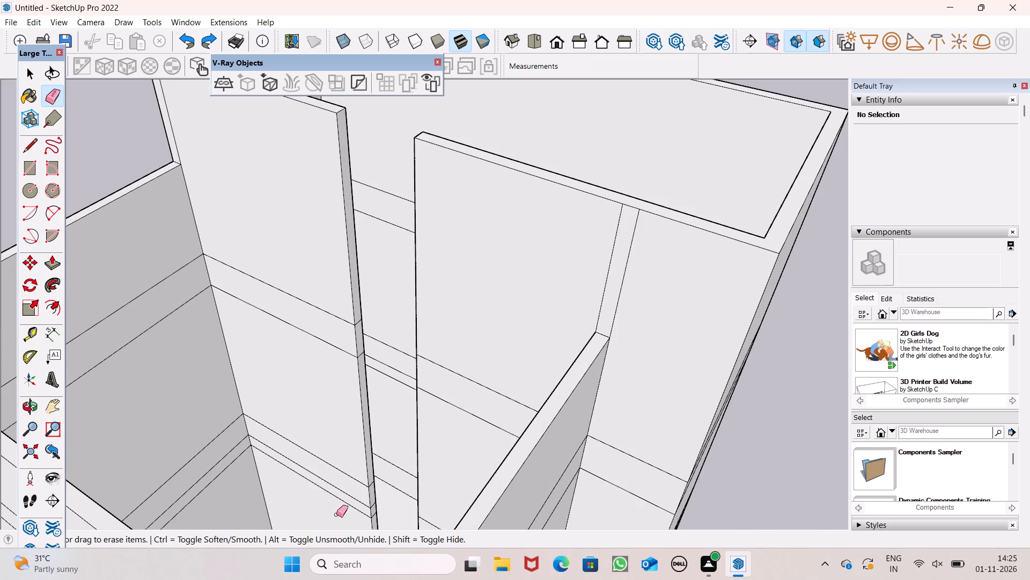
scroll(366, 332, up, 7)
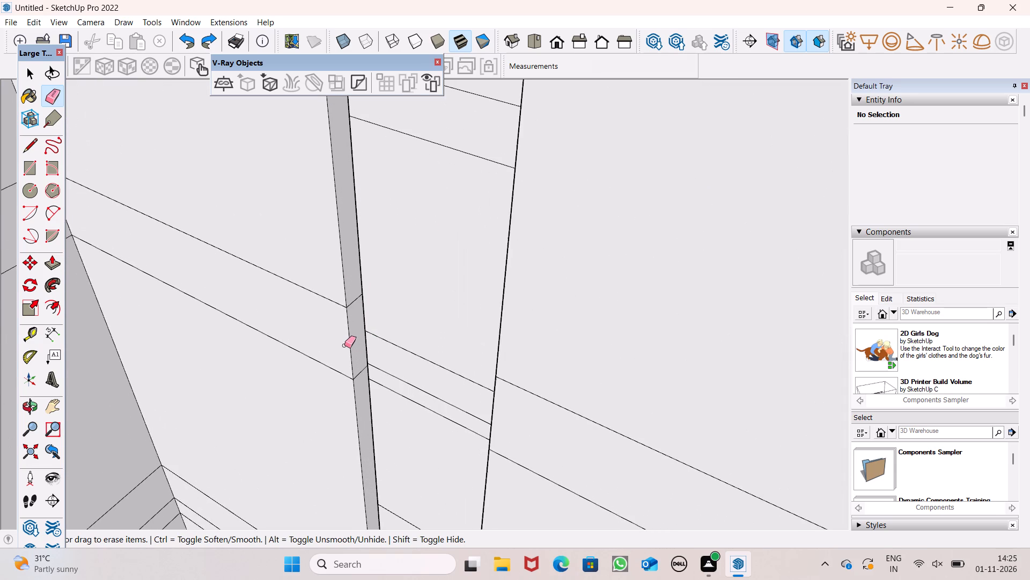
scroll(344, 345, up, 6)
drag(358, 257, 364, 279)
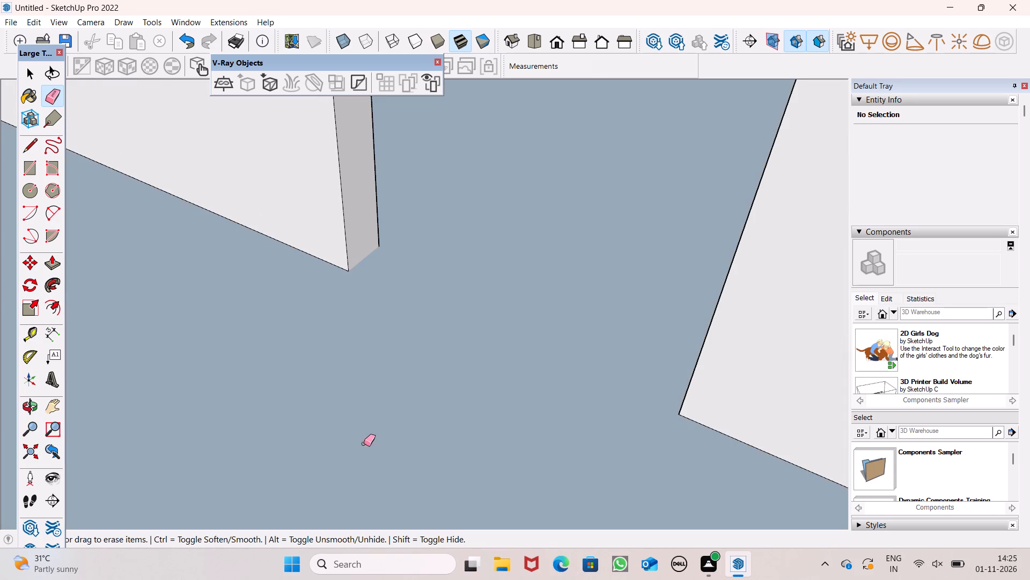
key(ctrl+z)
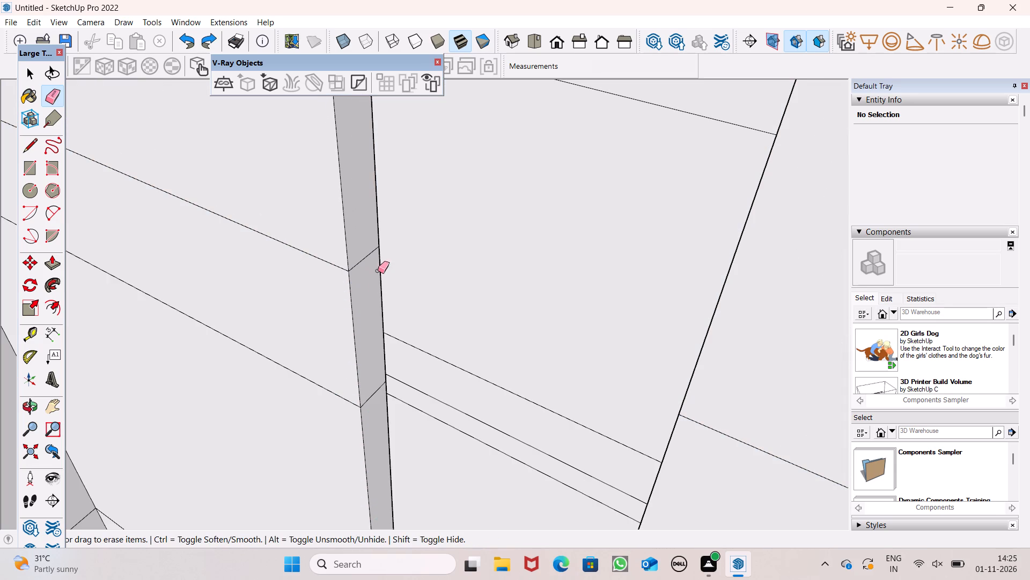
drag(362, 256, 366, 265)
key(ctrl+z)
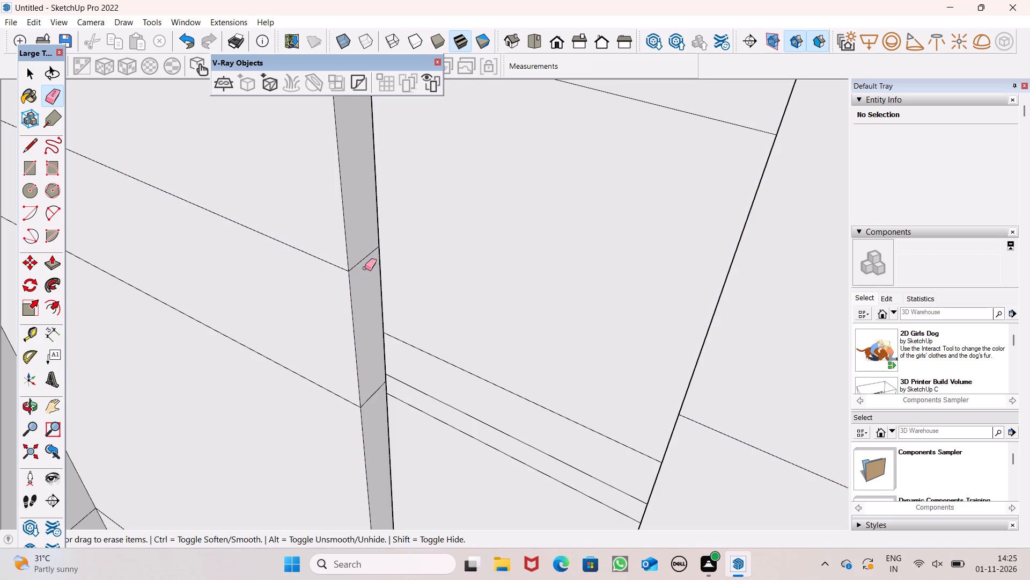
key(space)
Examine the door opening between the interior walls and the whole building's outer walls from several sides.
scroll(365, 279, down, 13)
middle_drag(408, 338, 356, 366)
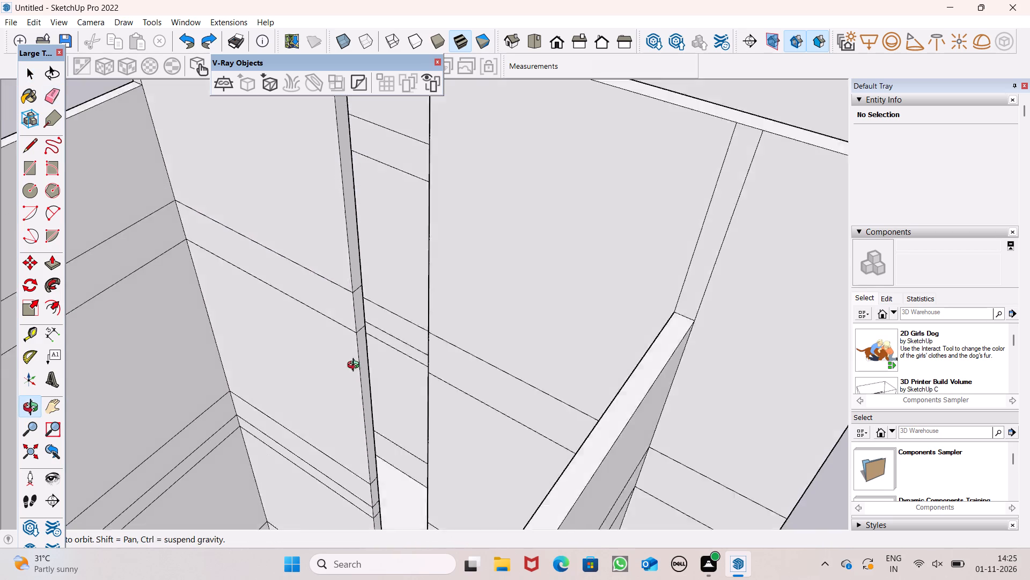
middle_drag(356, 366, 372, 389)
scroll(372, 364, down, 2)
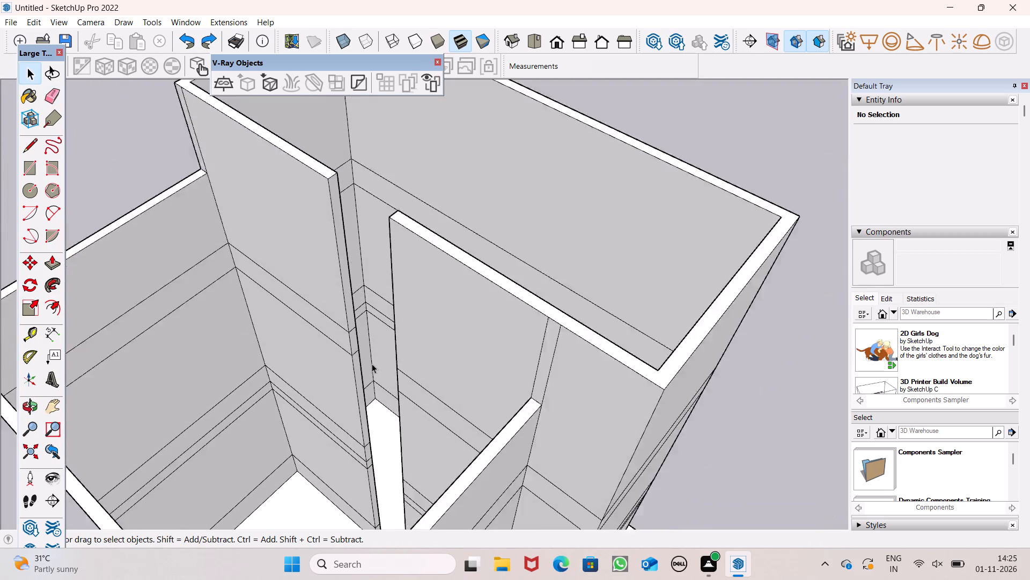
scroll(372, 364, down, 7)
middle_drag(404, 423, 218, 237)
scroll(257, 353, up, 1)
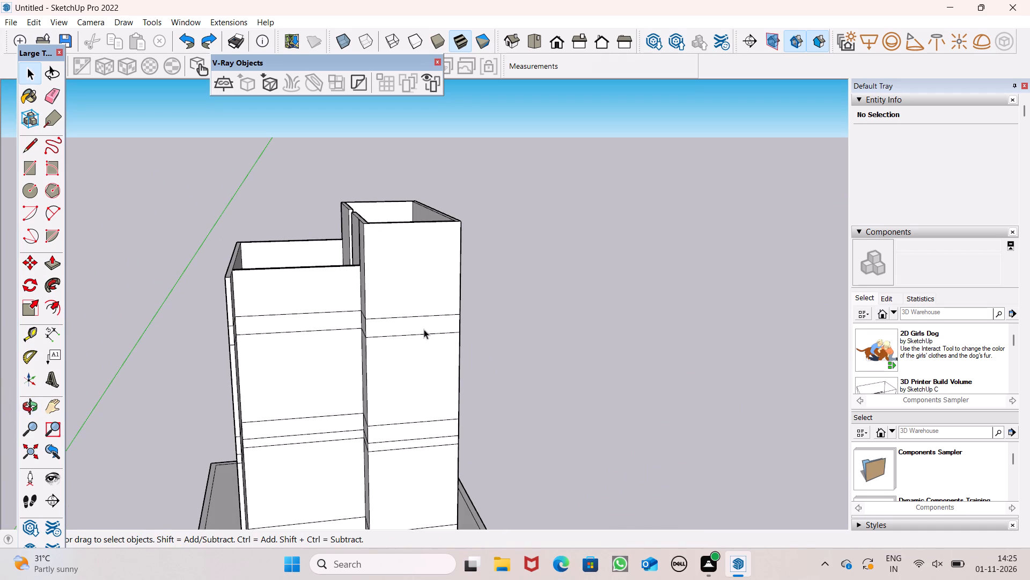
scroll(390, 308, down, 4)
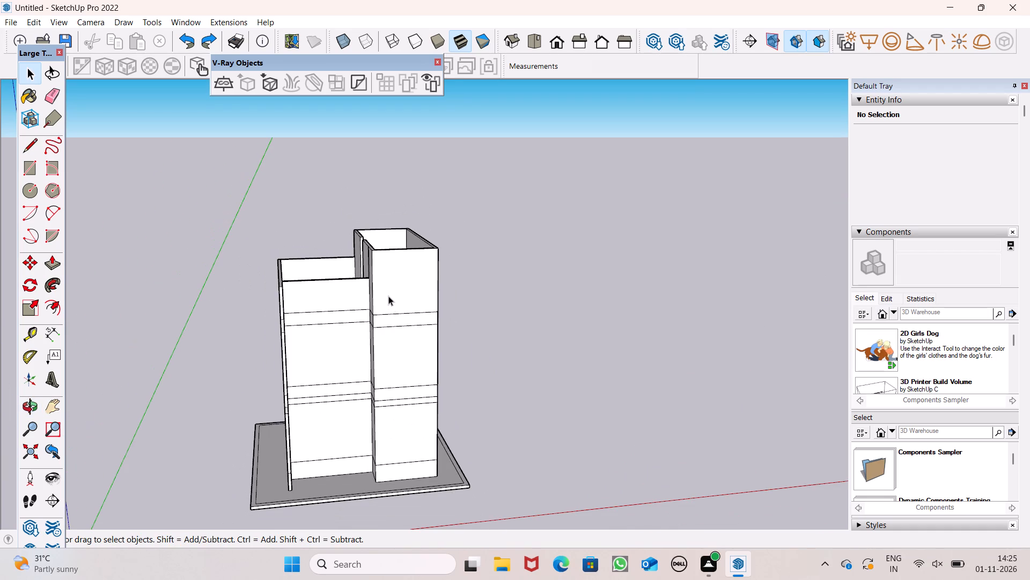
scroll(289, 375, down, 2)
middle_drag(304, 439, 233, 477)
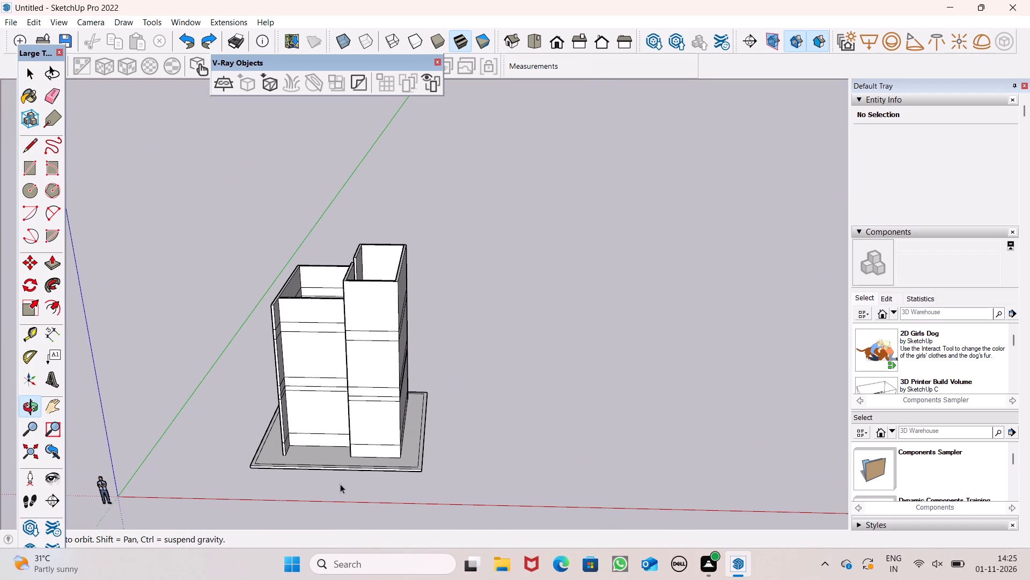
Push/Pull the thin horizontal band above the recessed outer wall's lowest storey outward about 3' 9 13/16", flush with the projecting side wall's end.
click(49, 266)
scroll(225, 459, up, 6)
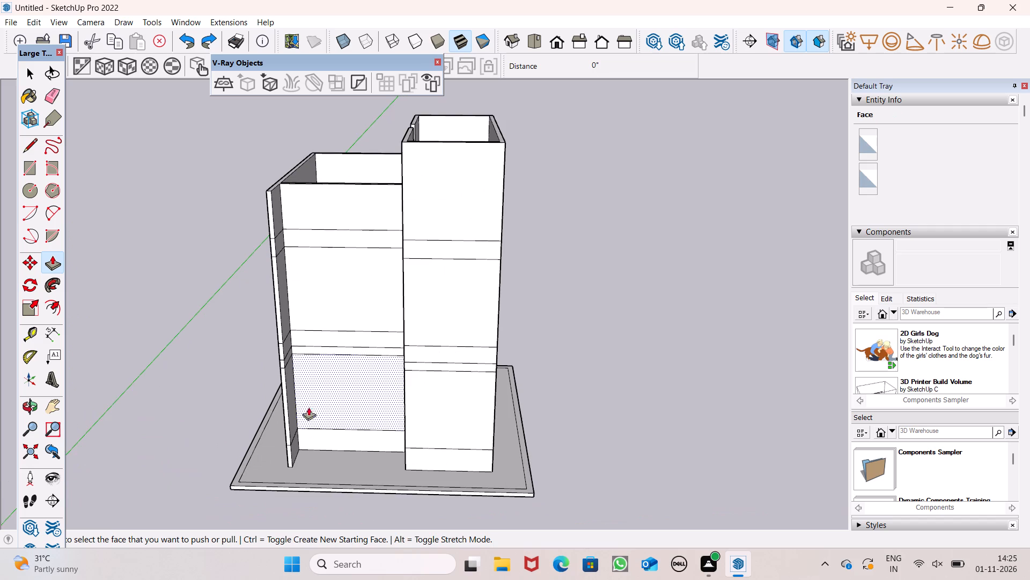
scroll(301, 468, up, 1)
middle_drag(301, 468, 273, 445)
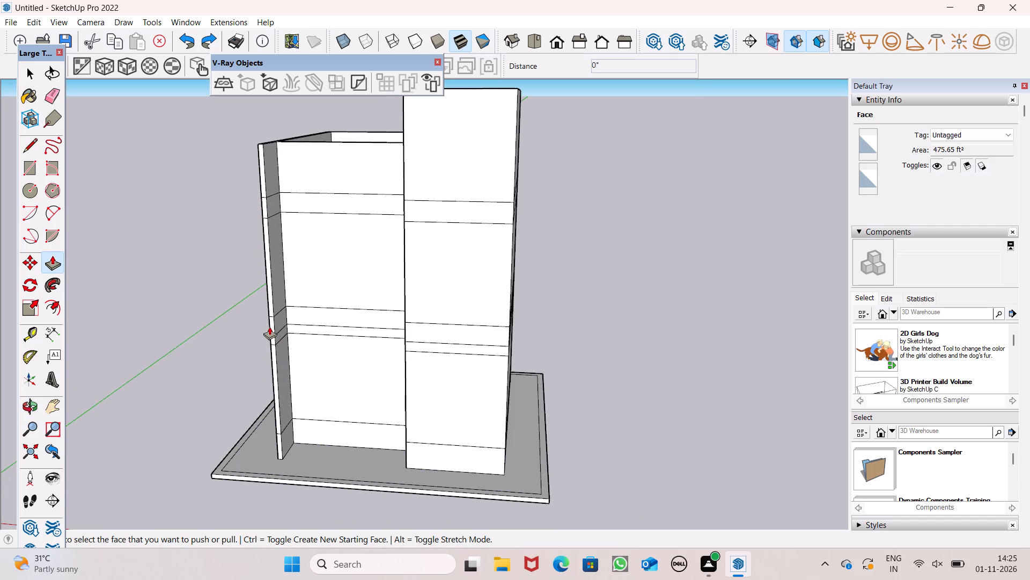
scroll(301, 327, up, 3)
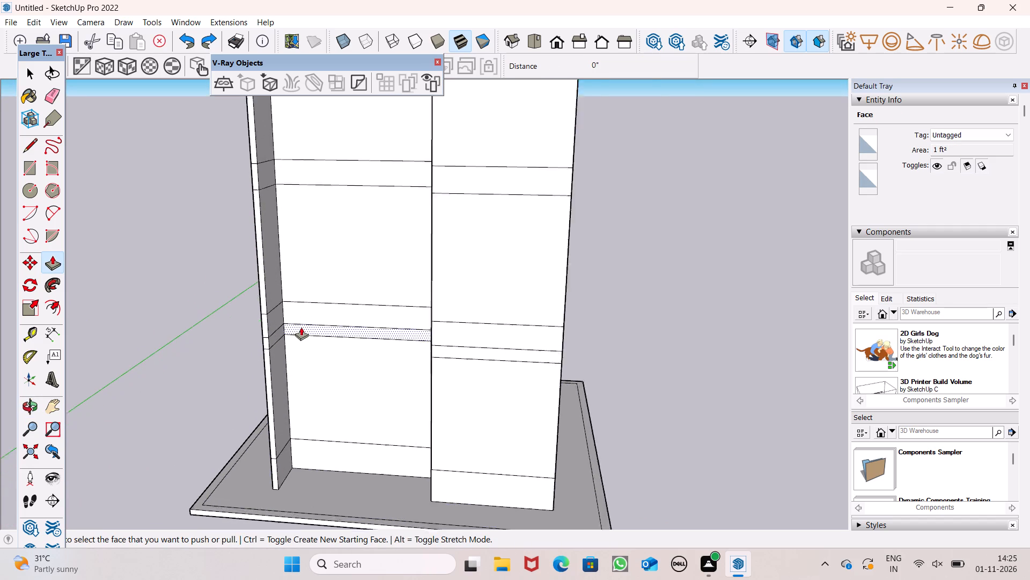
scroll(301, 327, up, 1)
middle_drag(276, 395, 239, 364)
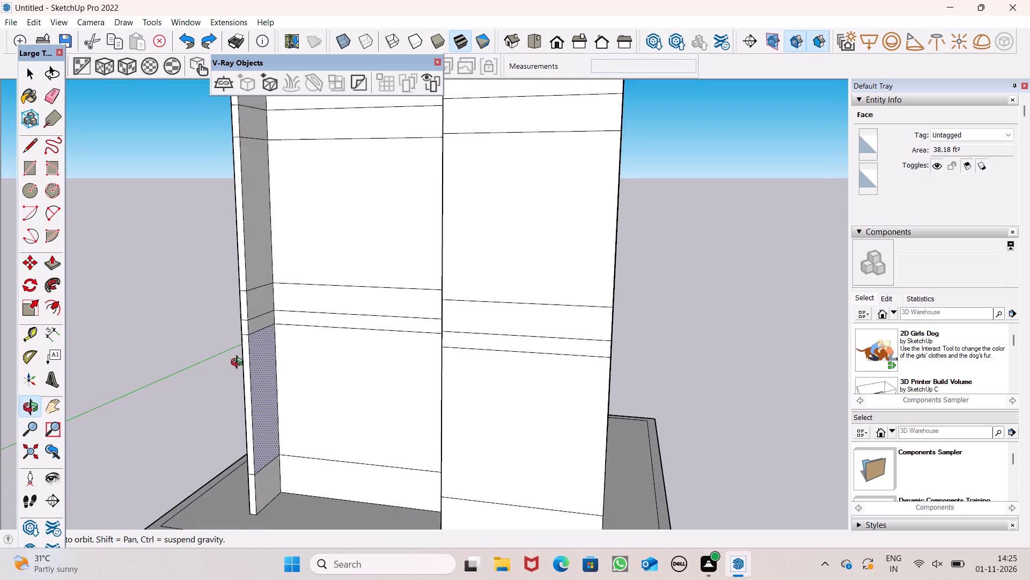
middle_drag(239, 364, 238, 362)
scroll(154, 328, up, 4)
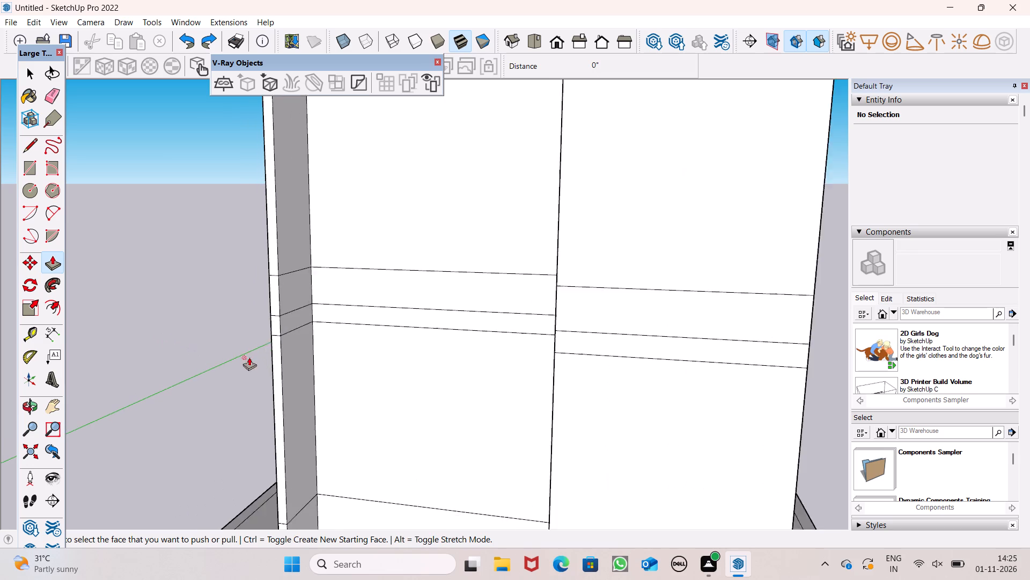
drag(332, 310, 319, 310)
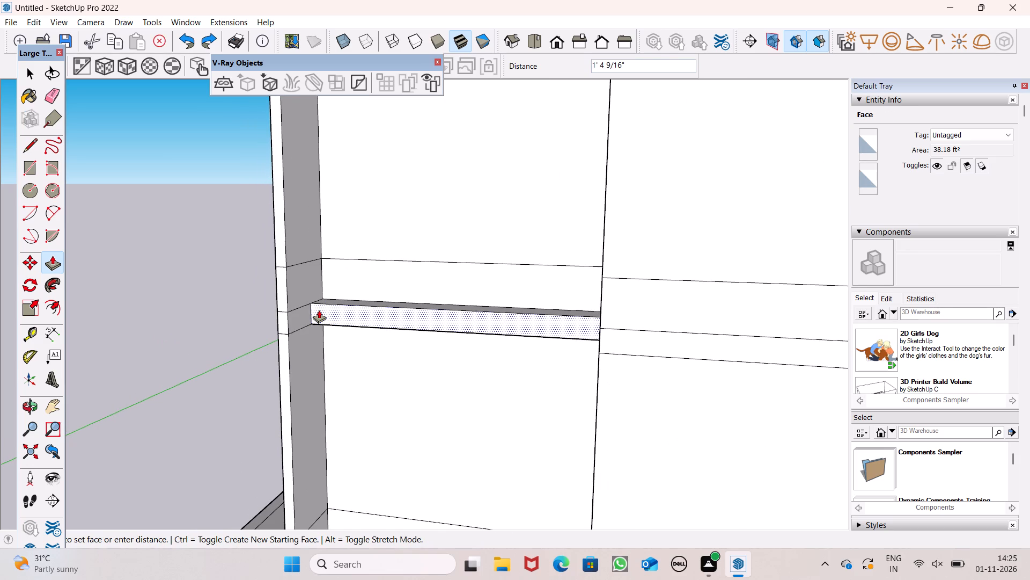
drag(319, 310, 285, 310)
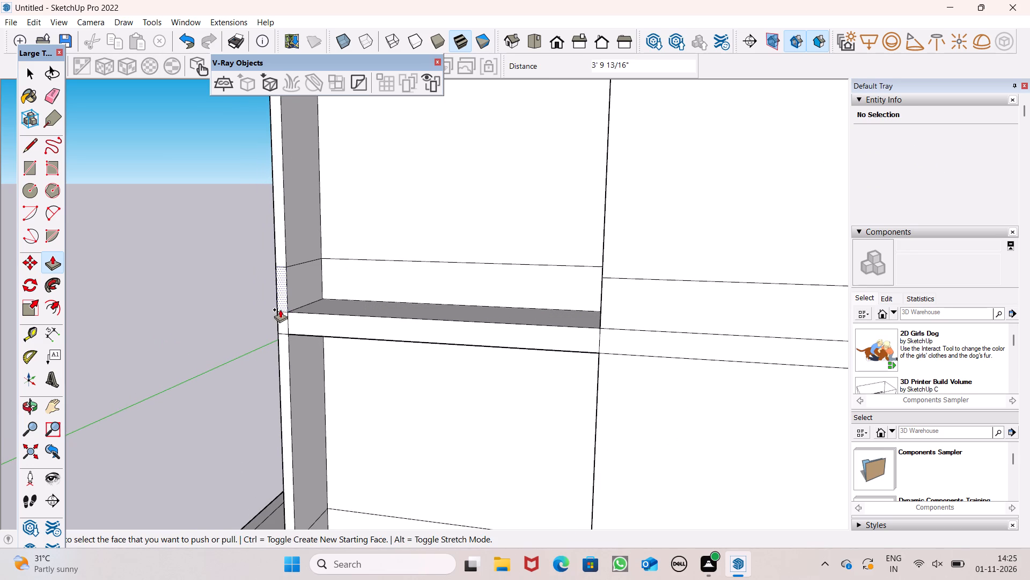
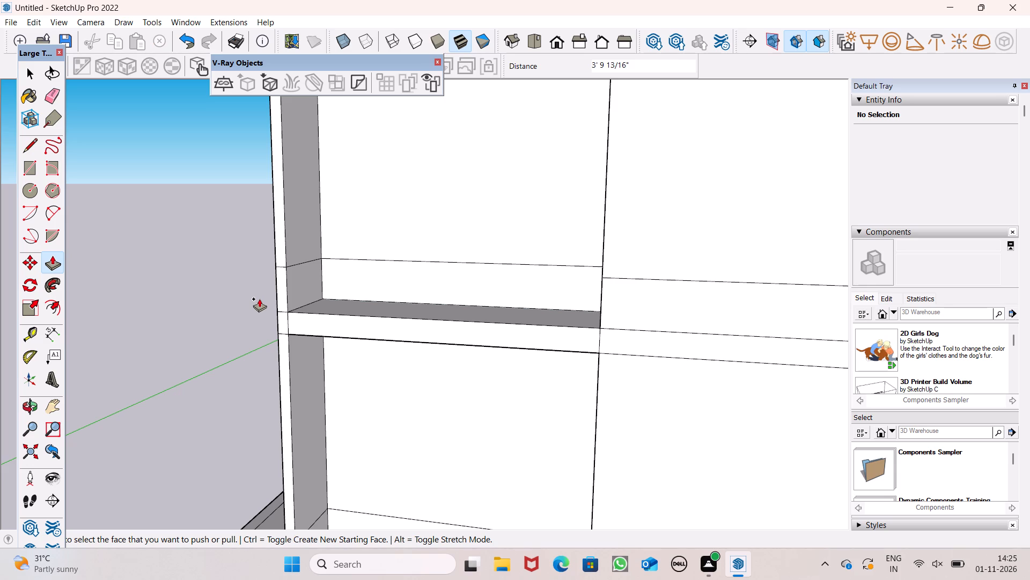
Push/Pull the recessed wall's band directly above the lower projecting slab outward about 3' 2 3/8".
middle_drag(291, 359, 287, 422)
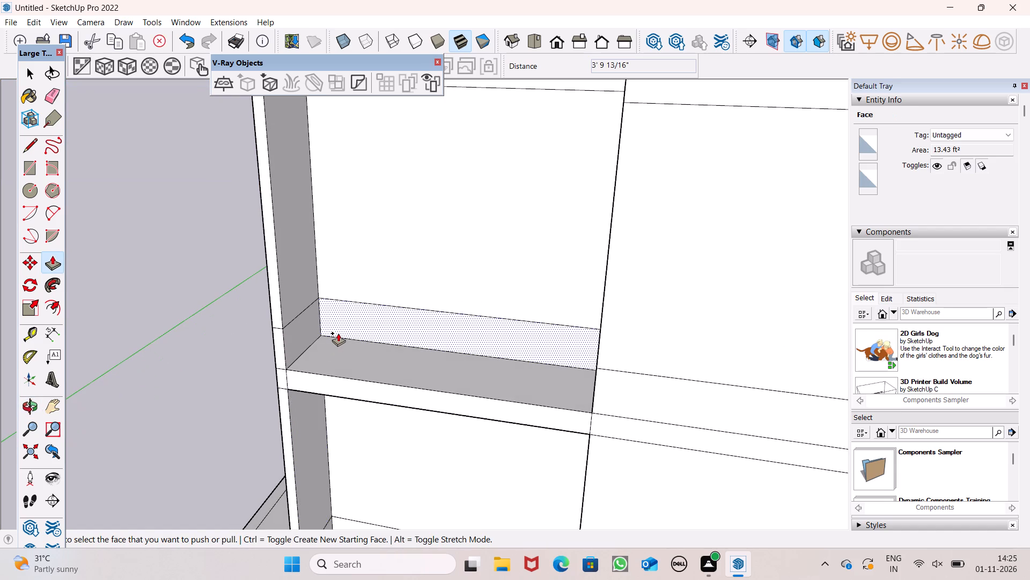
drag(338, 332, 325, 359)
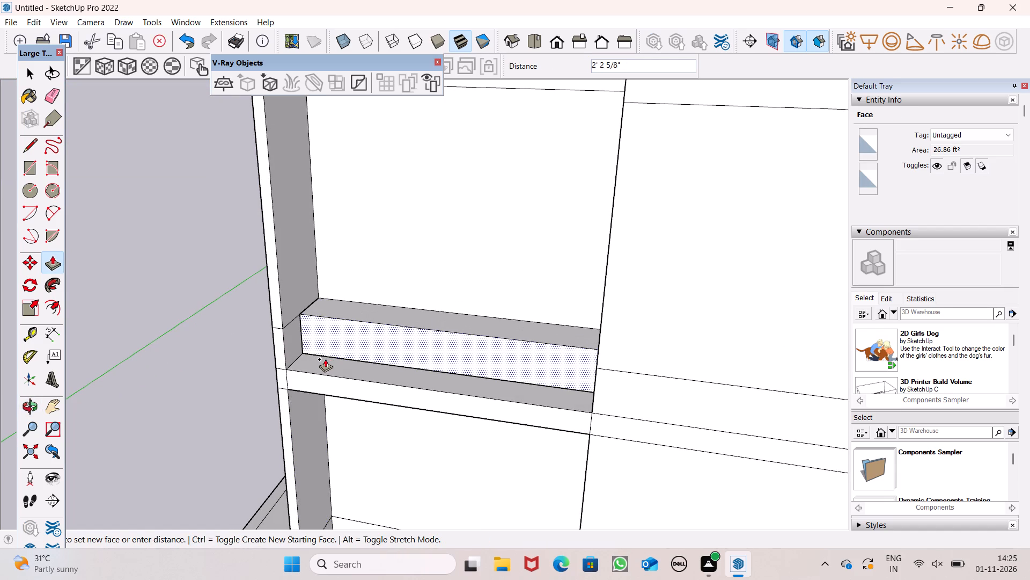
drag(325, 359, 315, 370)
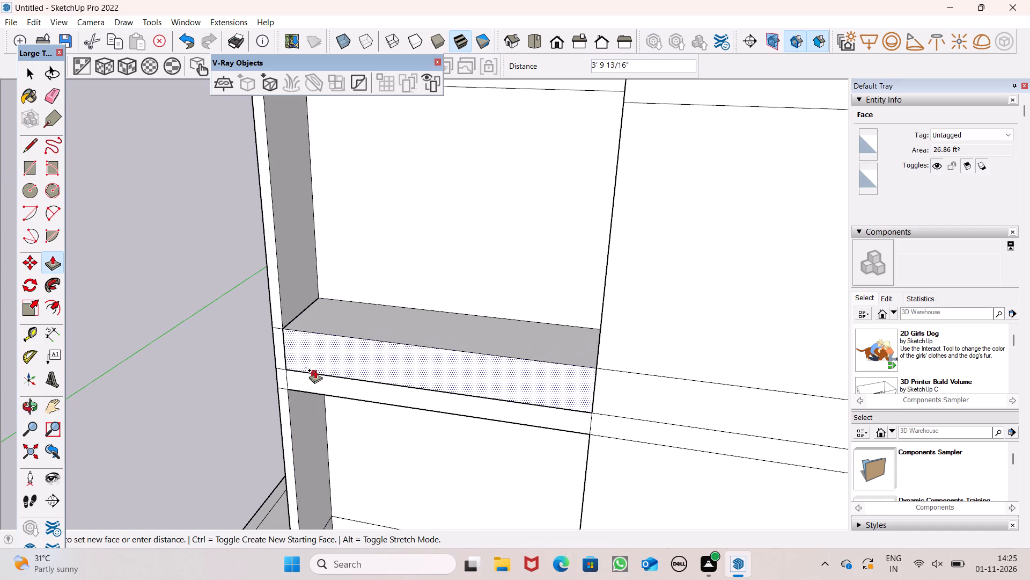
drag(315, 370, 315, 365)
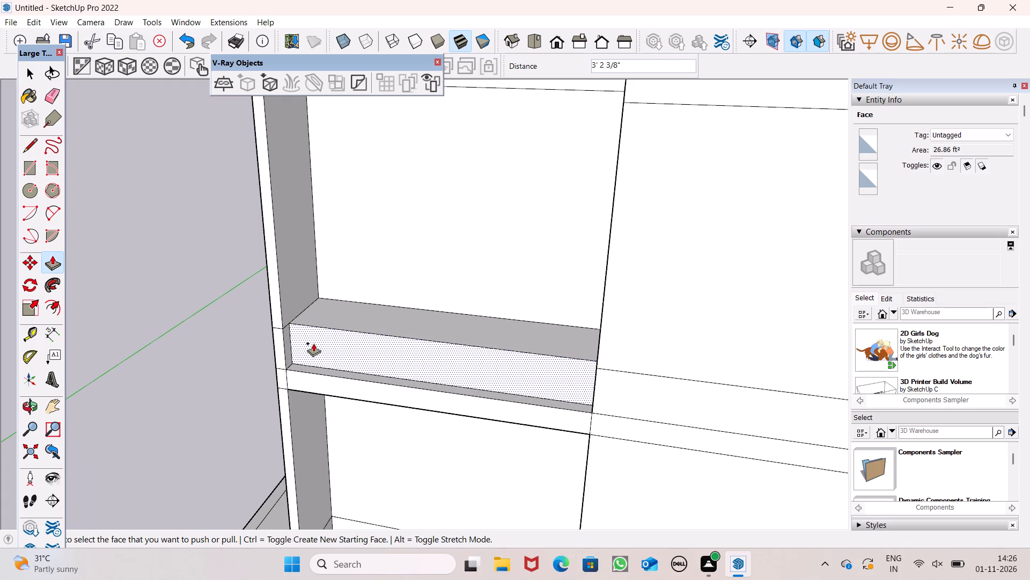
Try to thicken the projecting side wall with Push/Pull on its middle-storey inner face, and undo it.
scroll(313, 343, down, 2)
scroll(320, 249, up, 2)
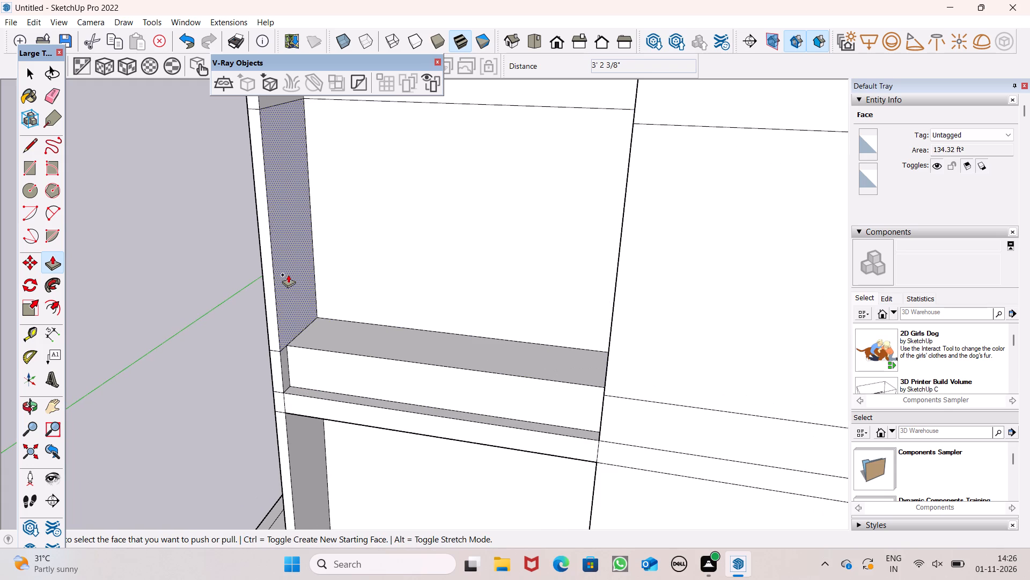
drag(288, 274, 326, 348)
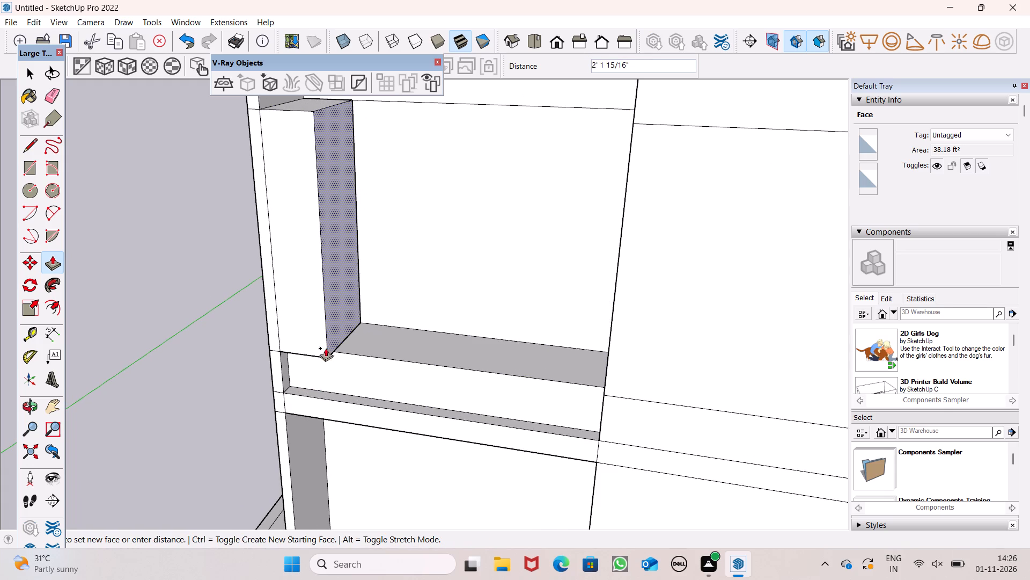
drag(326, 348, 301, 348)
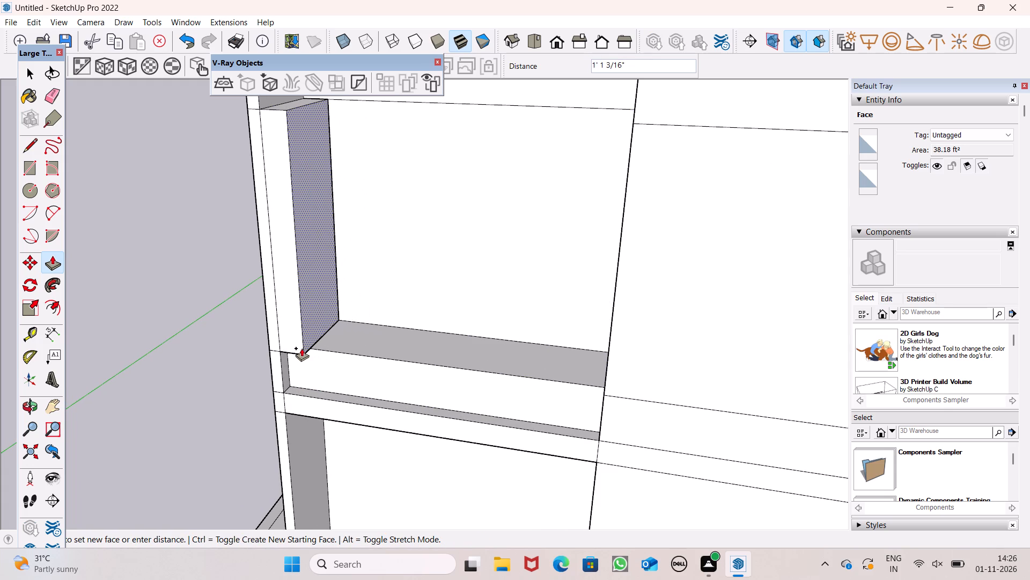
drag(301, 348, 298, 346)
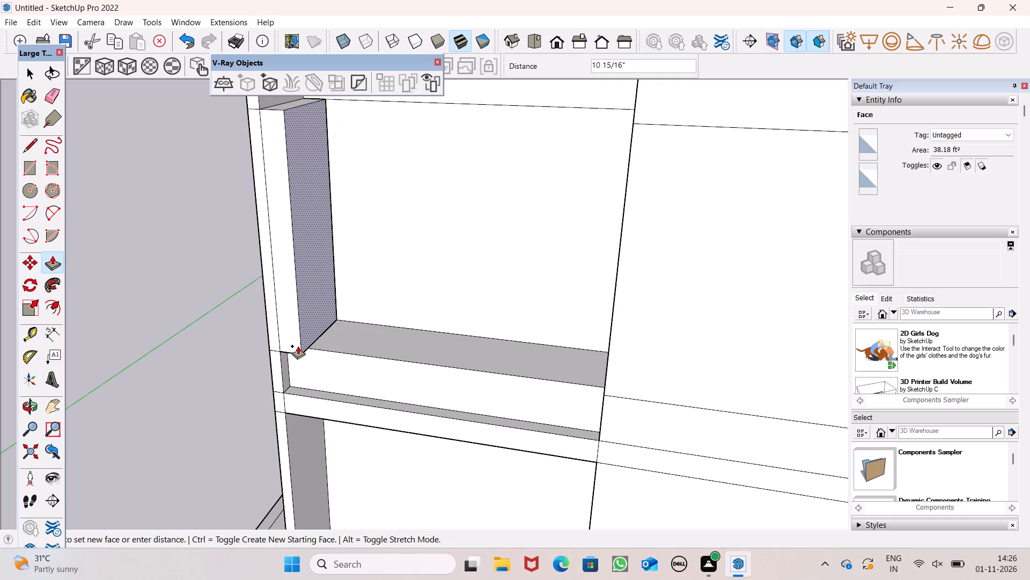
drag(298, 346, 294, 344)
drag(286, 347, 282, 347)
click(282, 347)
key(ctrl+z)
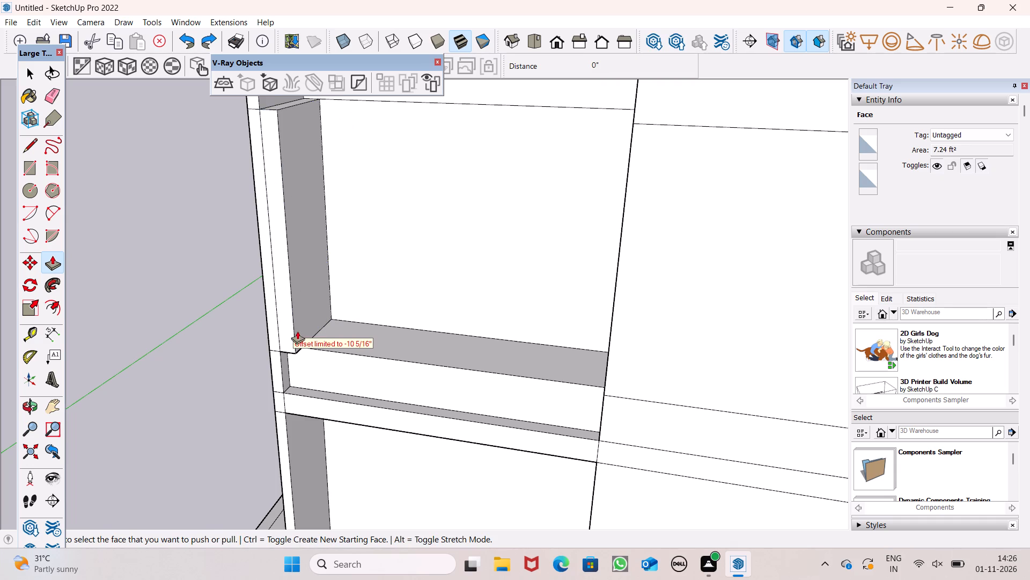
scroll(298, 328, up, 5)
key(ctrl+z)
Push/Pull the front face of the band above the lower slab about 7" further out, nearly flush with the side wall's end.
scroll(304, 397, down, 5)
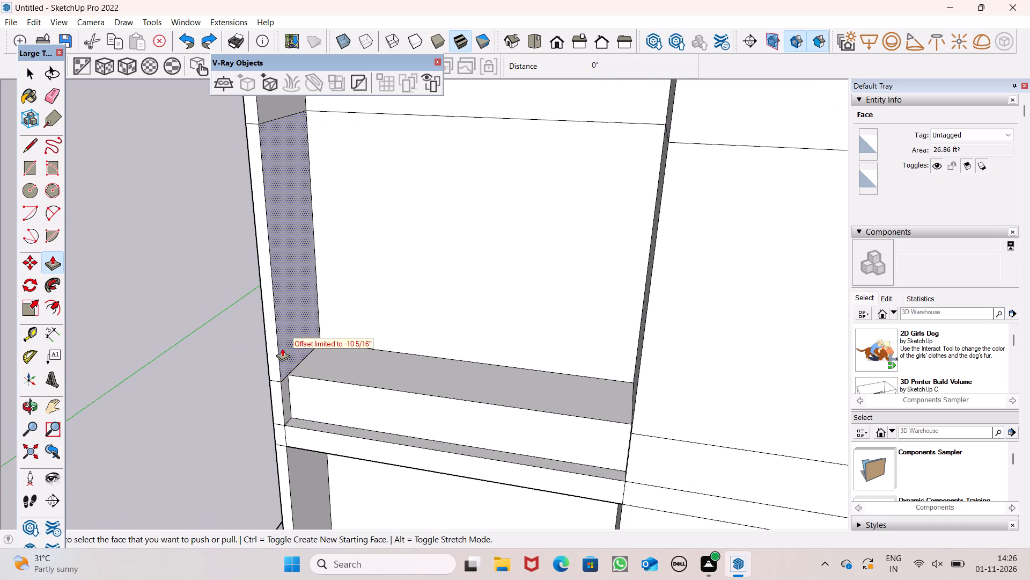
scroll(282, 348, up, 4)
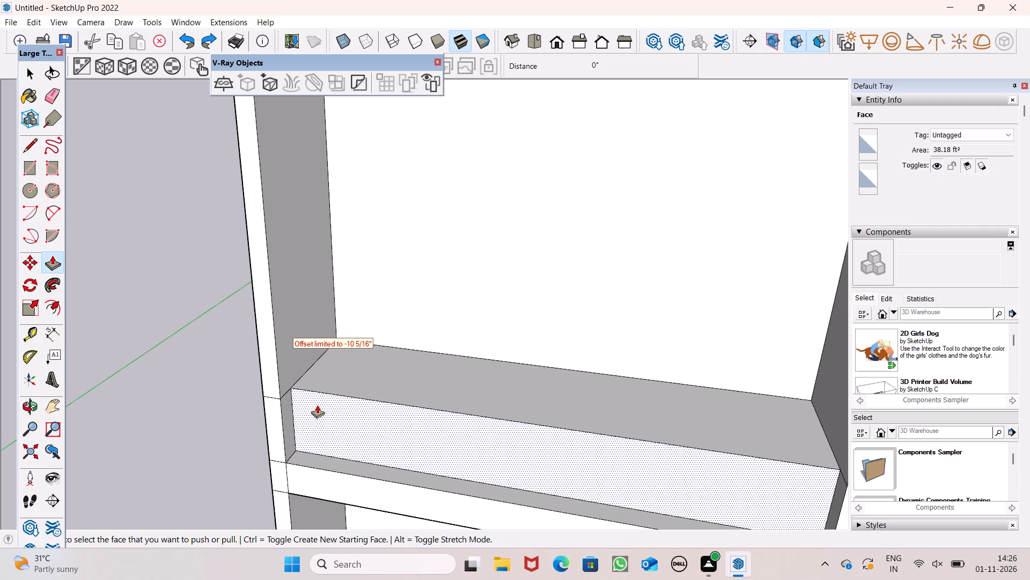
scroll(317, 394, up, 5)
drag(308, 403, 292, 421)
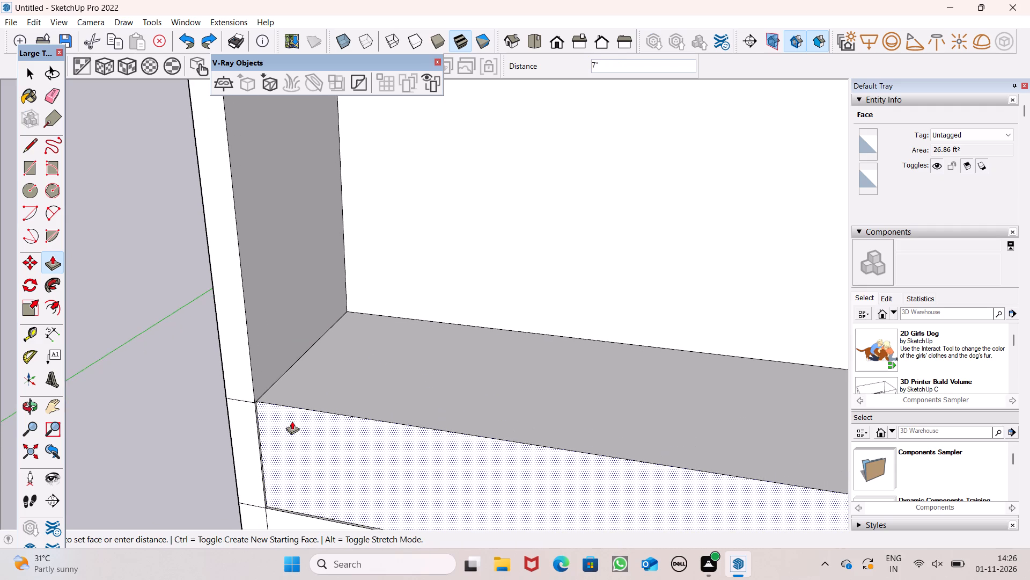
drag(292, 421, 292, 413)
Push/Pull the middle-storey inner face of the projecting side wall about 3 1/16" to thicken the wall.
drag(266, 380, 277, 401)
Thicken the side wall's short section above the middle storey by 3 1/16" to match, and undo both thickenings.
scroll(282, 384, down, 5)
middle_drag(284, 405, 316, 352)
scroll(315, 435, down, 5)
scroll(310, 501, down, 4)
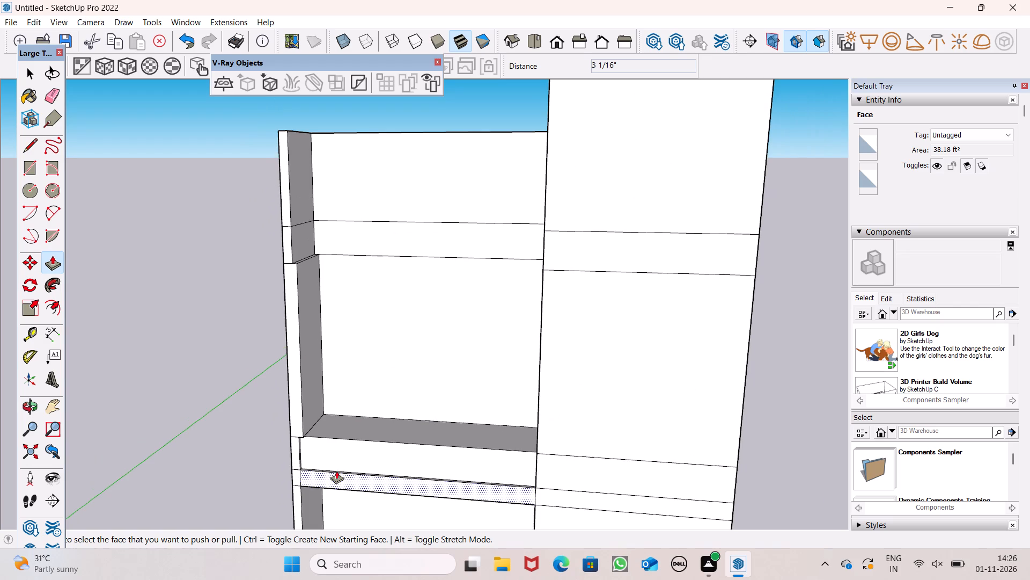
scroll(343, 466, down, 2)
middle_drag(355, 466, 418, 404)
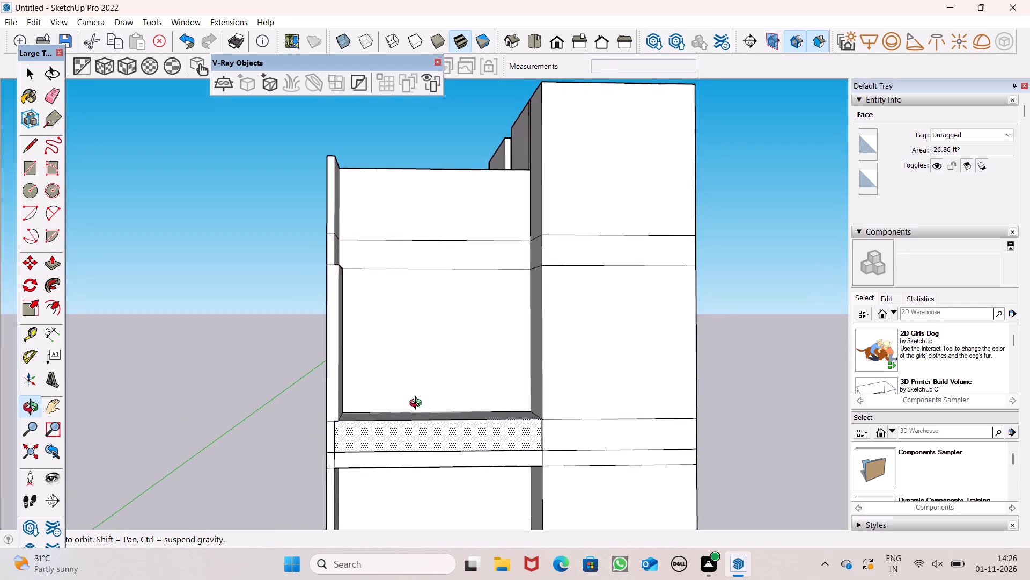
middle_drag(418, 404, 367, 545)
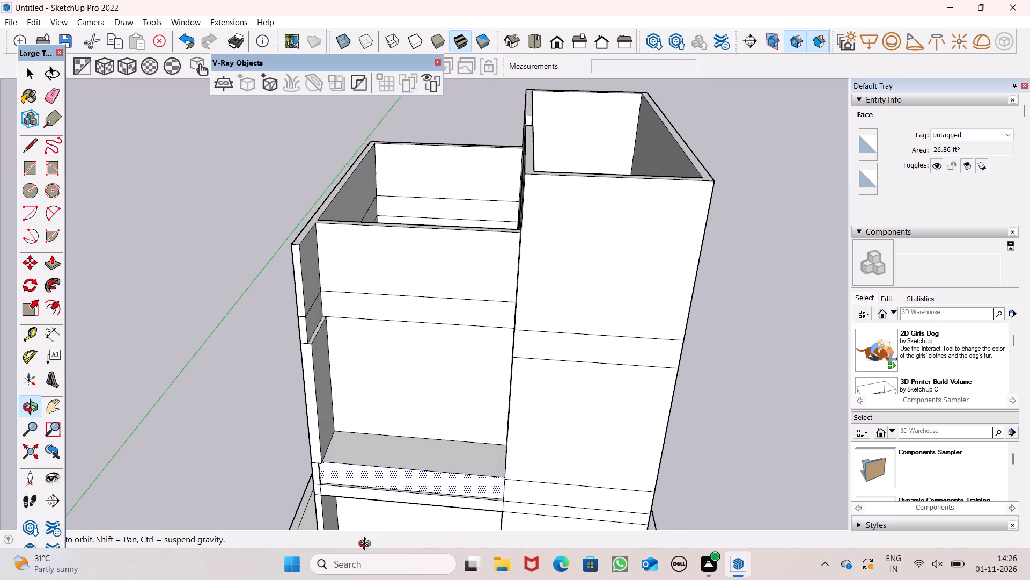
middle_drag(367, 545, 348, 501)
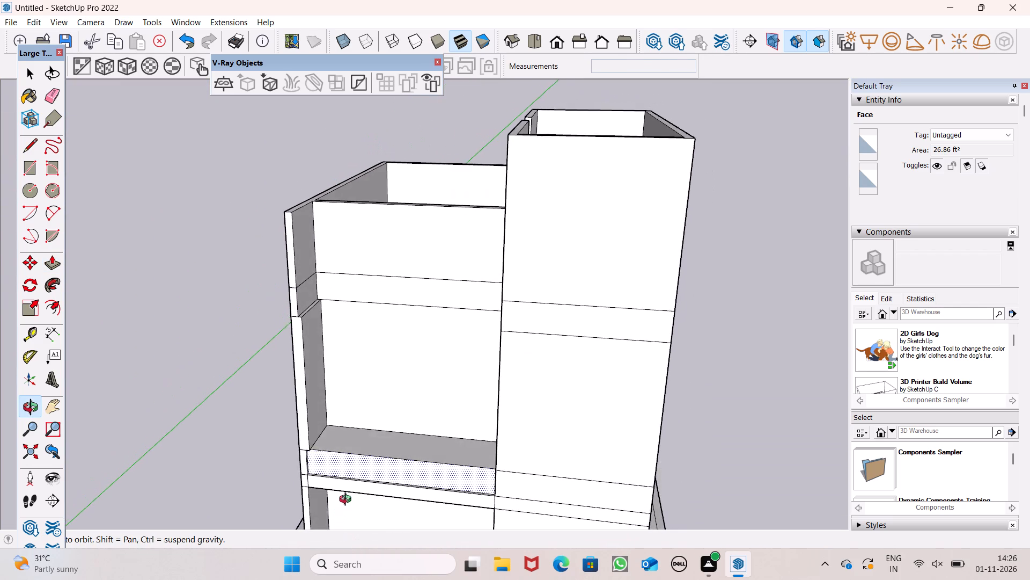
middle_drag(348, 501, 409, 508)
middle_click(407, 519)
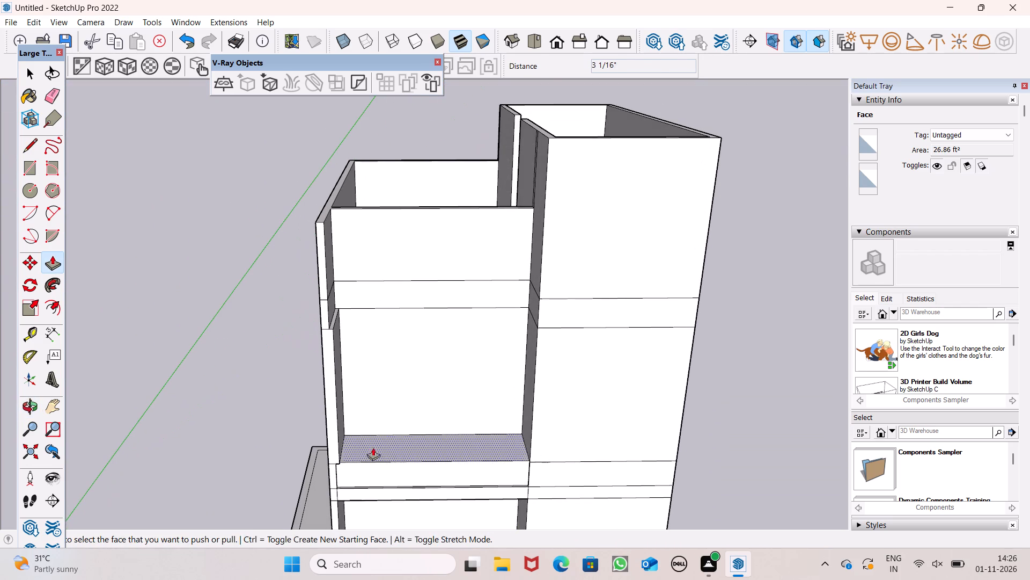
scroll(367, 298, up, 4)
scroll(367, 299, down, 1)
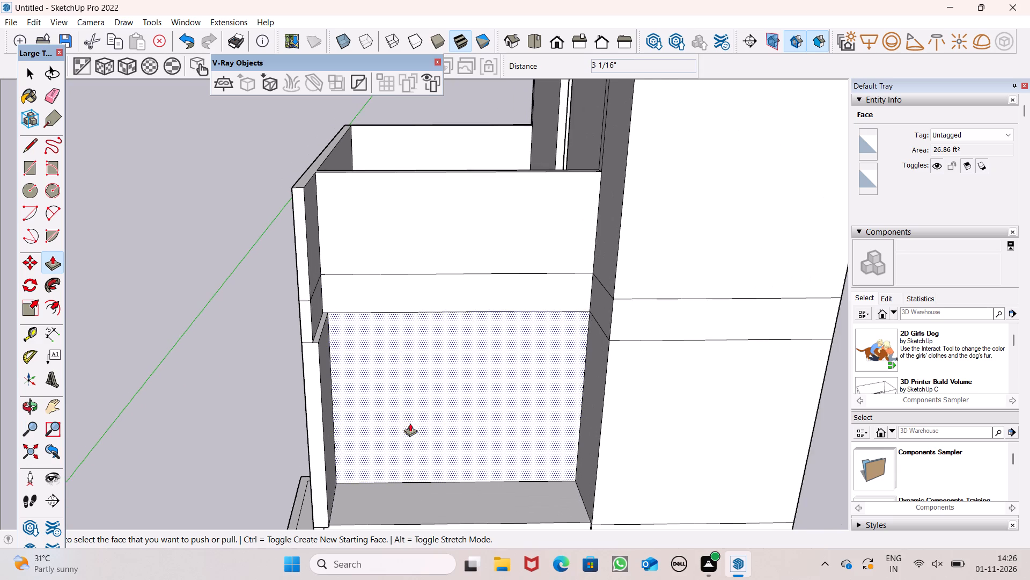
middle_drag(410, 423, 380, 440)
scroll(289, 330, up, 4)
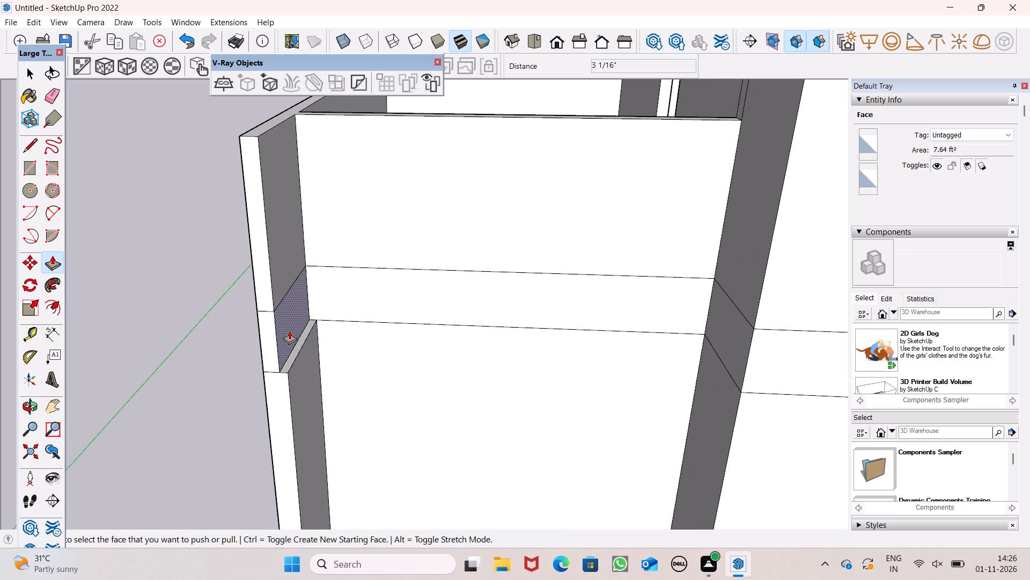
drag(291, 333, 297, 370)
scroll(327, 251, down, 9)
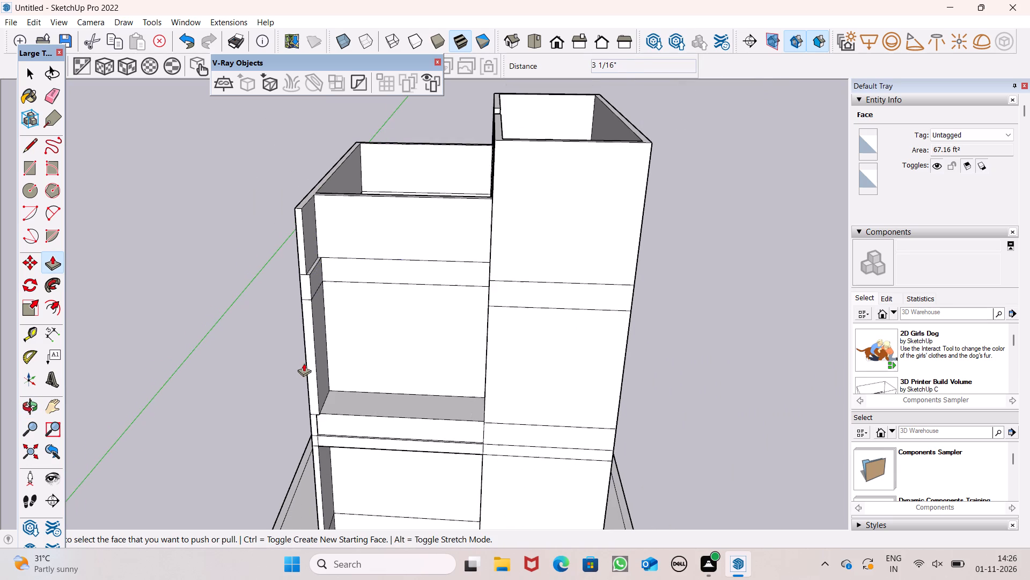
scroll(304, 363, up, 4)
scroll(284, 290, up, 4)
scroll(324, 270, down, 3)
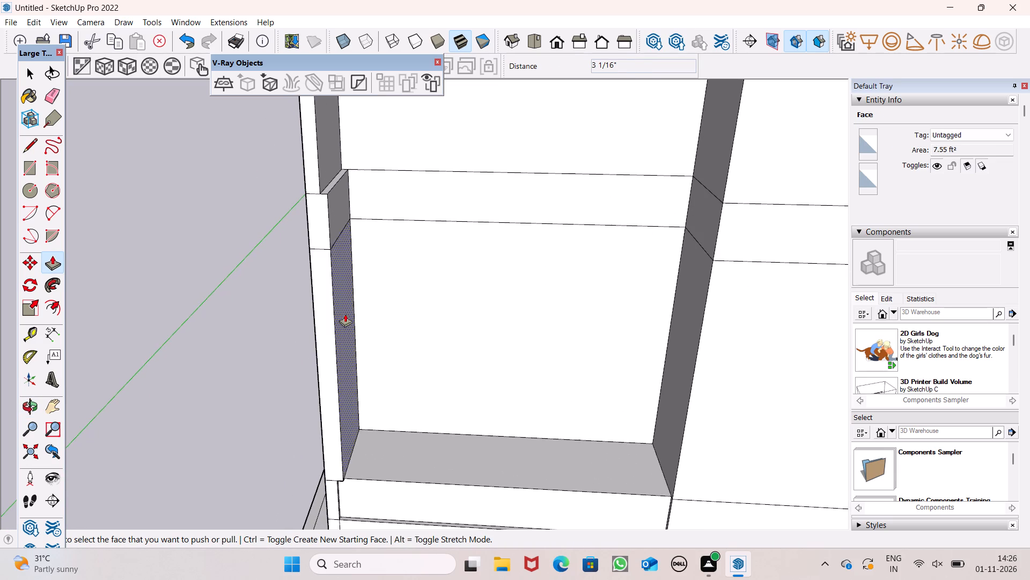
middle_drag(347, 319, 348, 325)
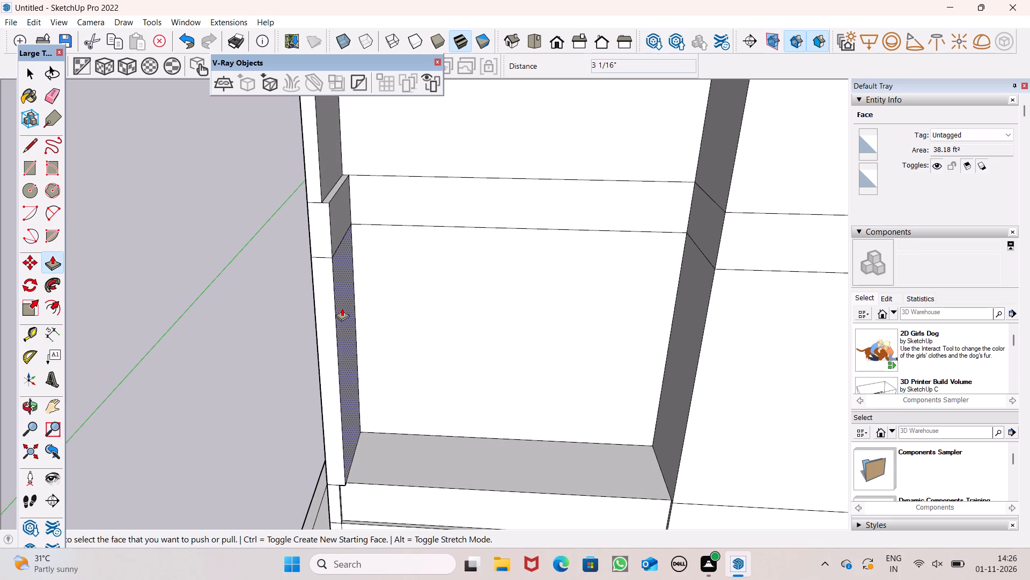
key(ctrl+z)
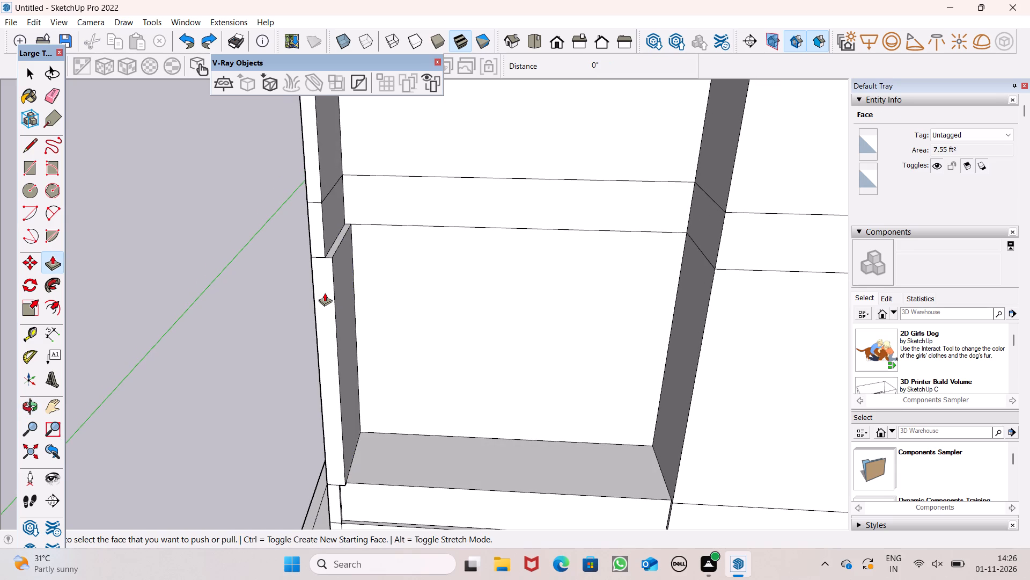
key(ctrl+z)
Push/Pull the recessed wall's band above the middle storey outward about 3' 9 13/16", flush with the projecting side wall's end.
drag(396, 209, 320, 244)
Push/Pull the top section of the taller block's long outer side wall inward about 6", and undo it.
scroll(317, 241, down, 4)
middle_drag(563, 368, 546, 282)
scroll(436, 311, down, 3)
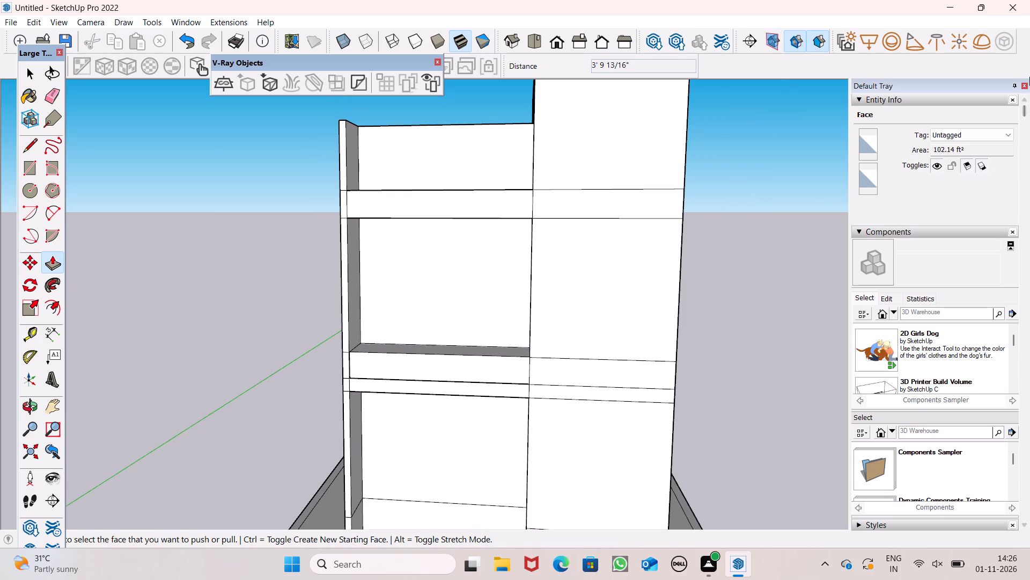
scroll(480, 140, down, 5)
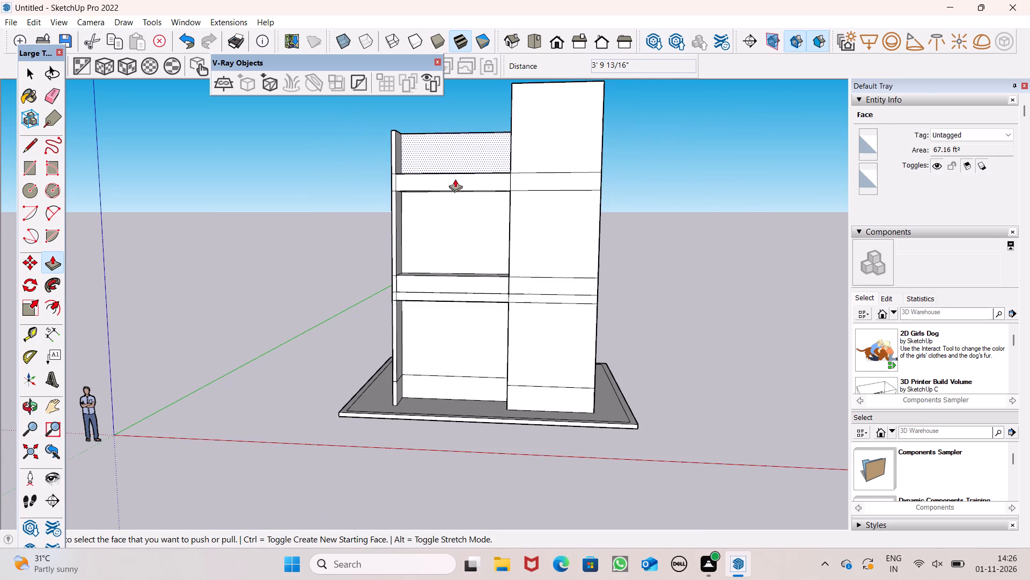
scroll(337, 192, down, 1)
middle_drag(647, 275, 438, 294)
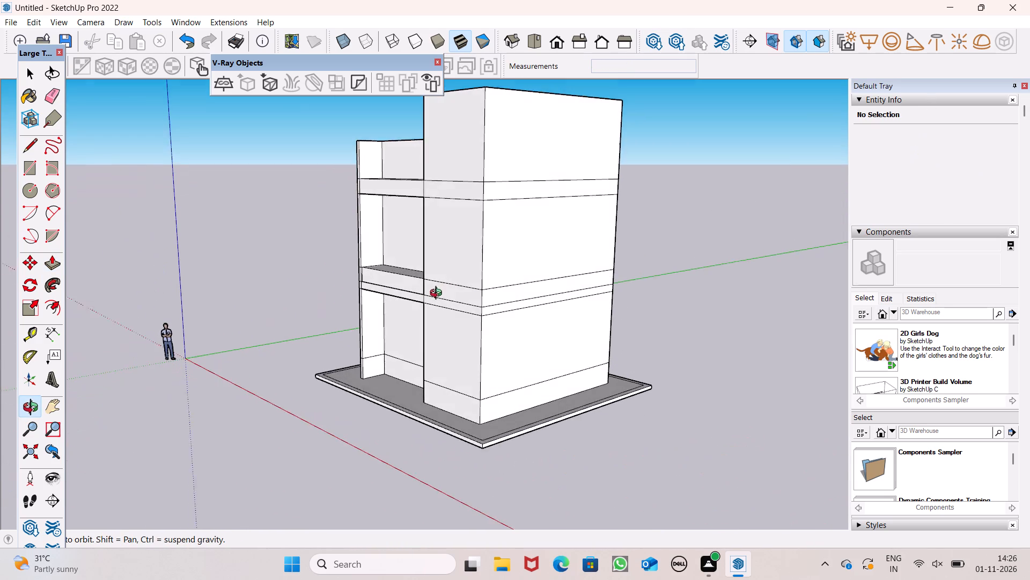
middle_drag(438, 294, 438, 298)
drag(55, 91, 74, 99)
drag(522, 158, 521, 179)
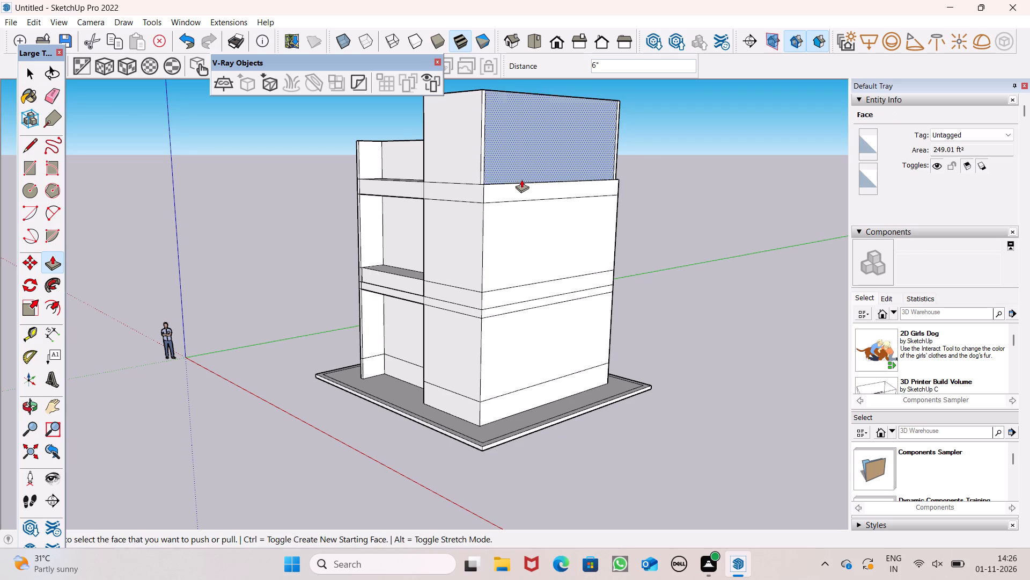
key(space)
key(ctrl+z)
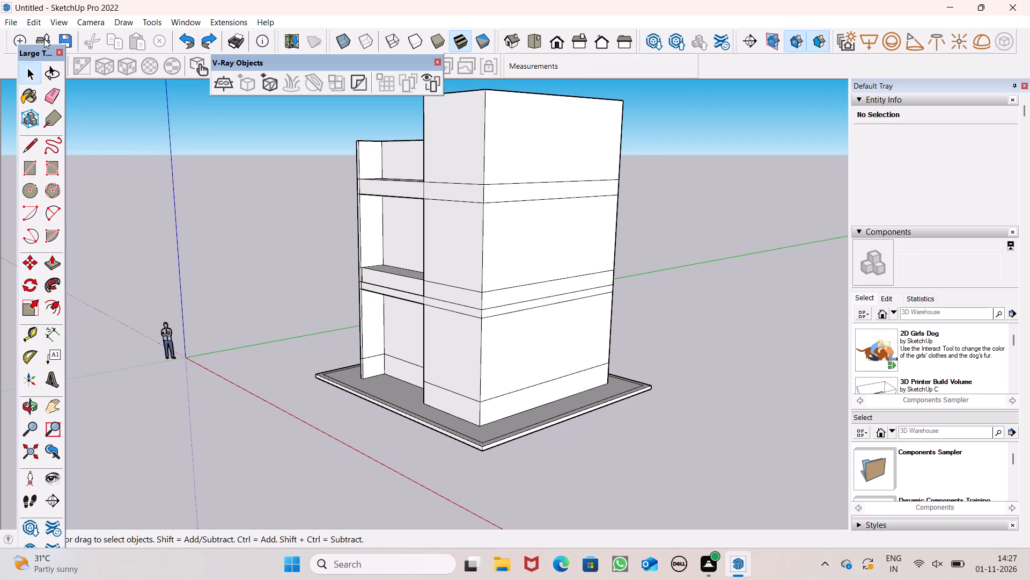
Erase all the horizontal section lines across the taller block's long outer side wall.
click(54, 94)
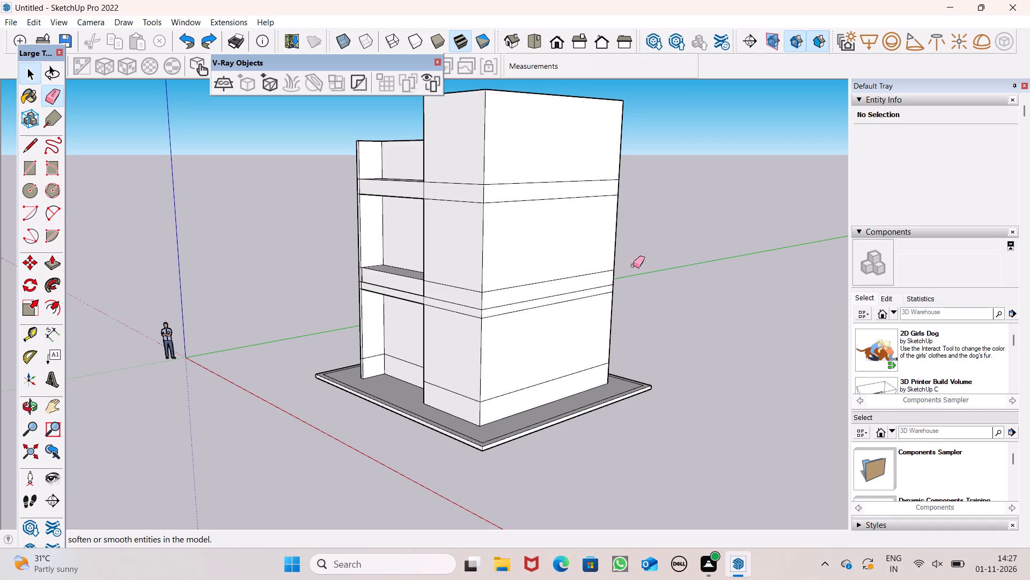
drag(527, 166, 522, 387)
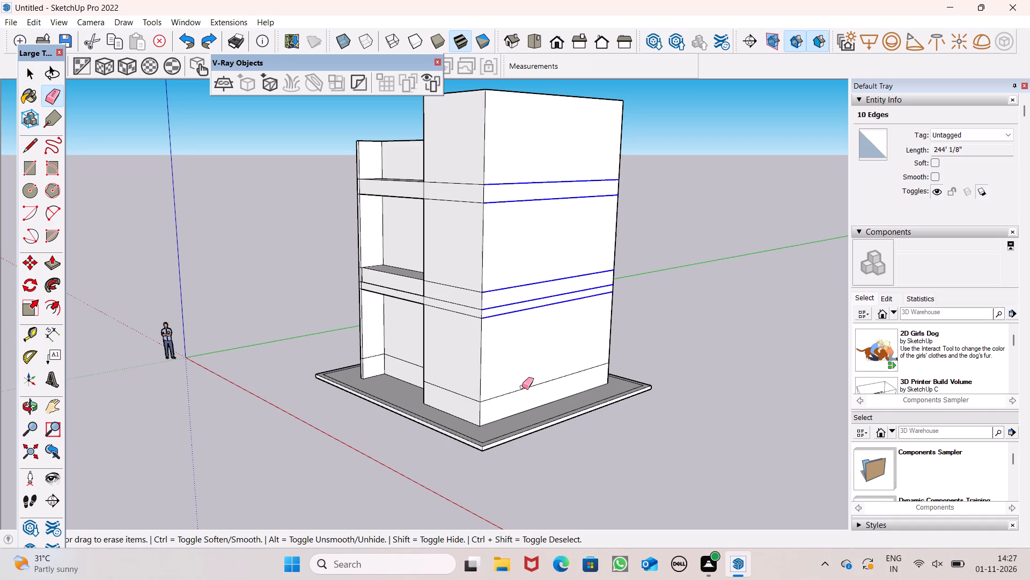
drag(522, 387, 522, 390)
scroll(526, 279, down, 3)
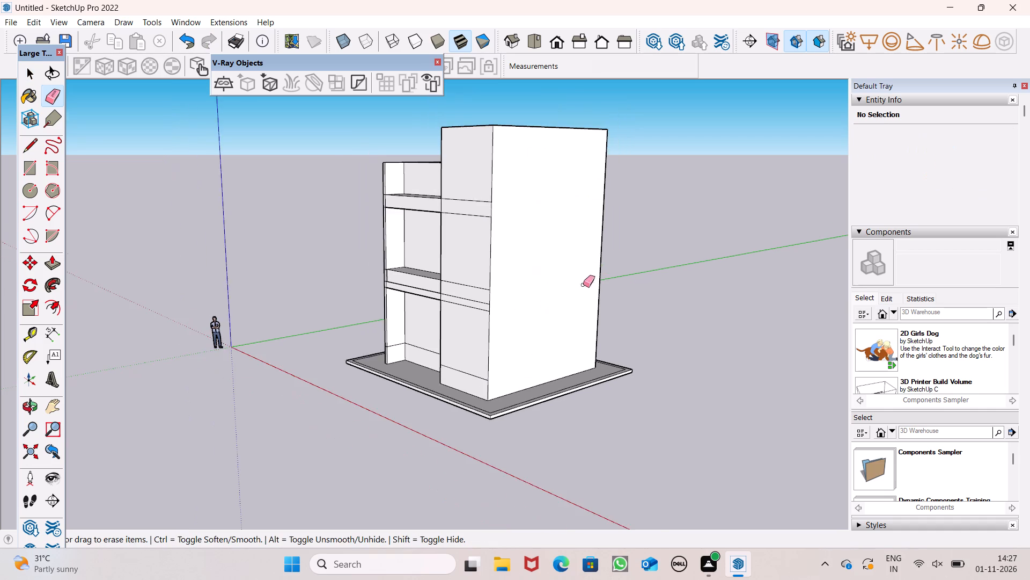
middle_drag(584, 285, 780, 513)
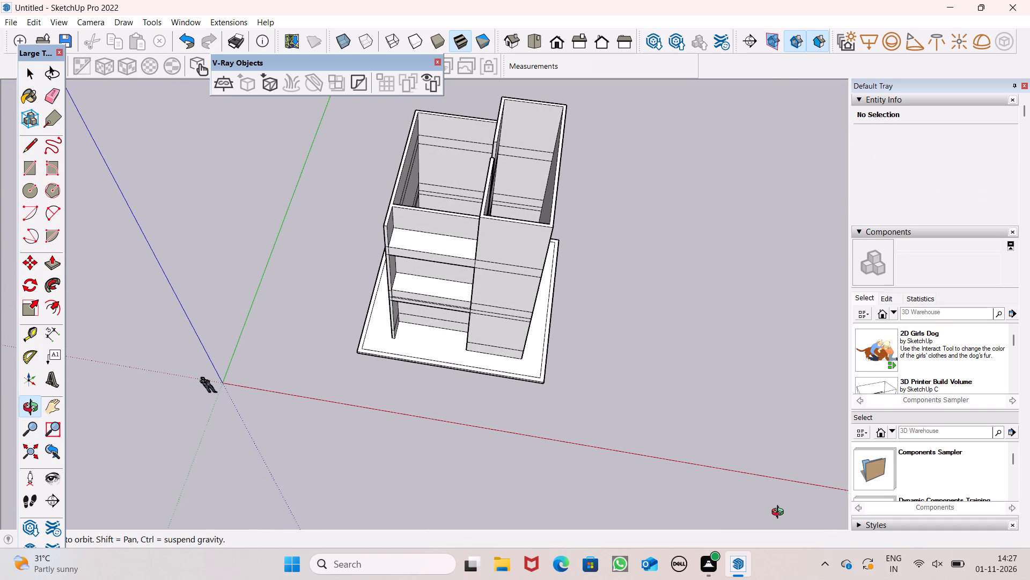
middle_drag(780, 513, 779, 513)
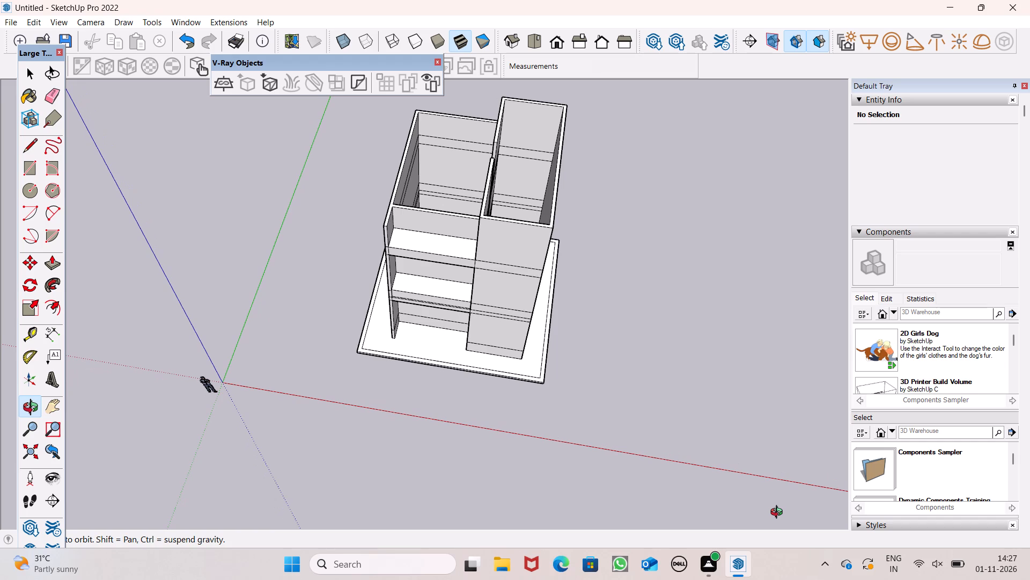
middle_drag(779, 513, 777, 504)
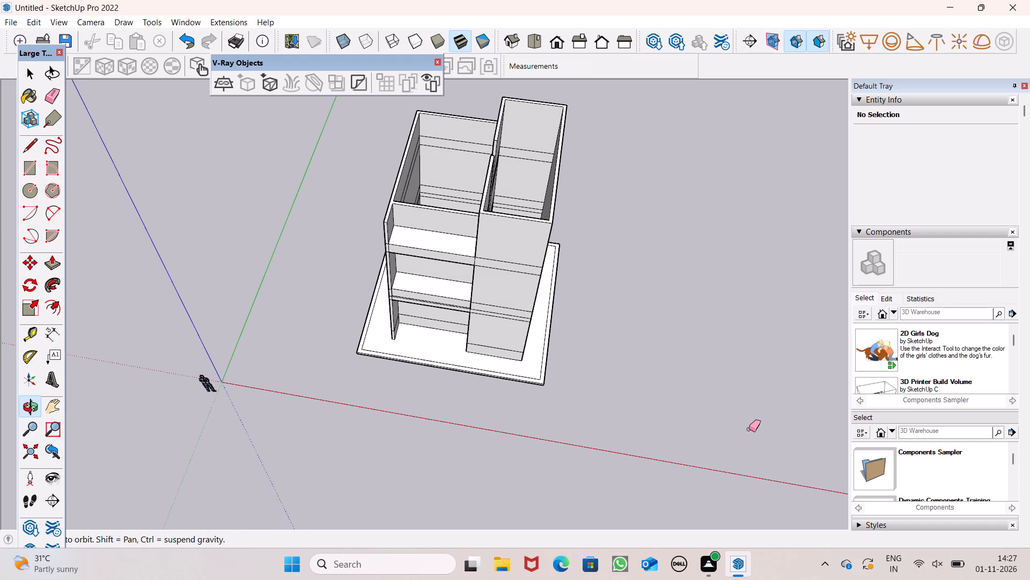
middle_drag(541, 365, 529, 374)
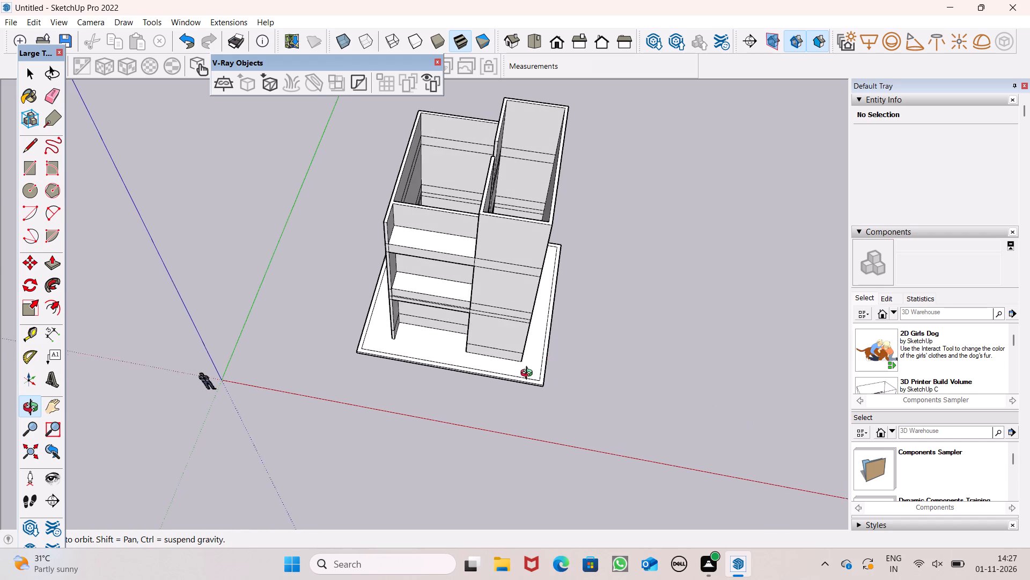
Push/Pull the base slab's edge face alongside the taller block's long outer wall outward about 7' 11 1/2".
middle_drag(529, 374, 350, 402)
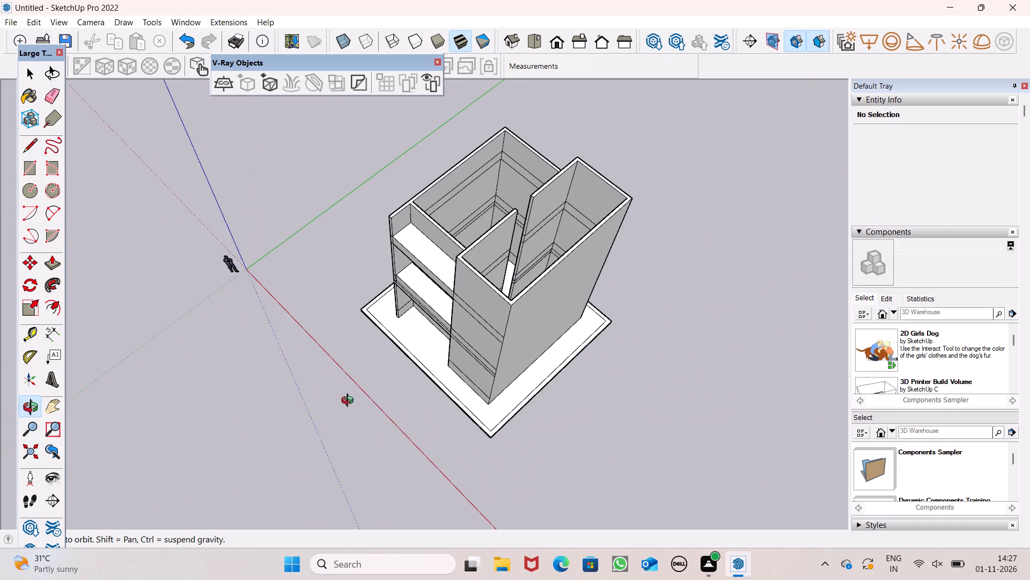
middle_drag(350, 402, 349, 402)
scroll(296, 338, down, 4)
middle_drag(503, 469, 458, 317)
scroll(458, 317, up, 1)
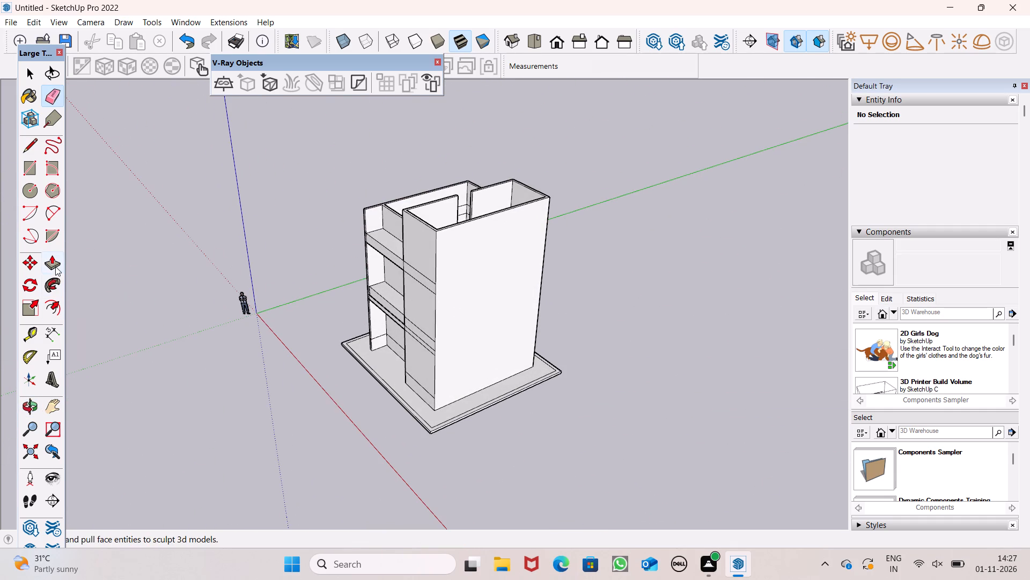
click(55, 265)
scroll(471, 429, up, 5)
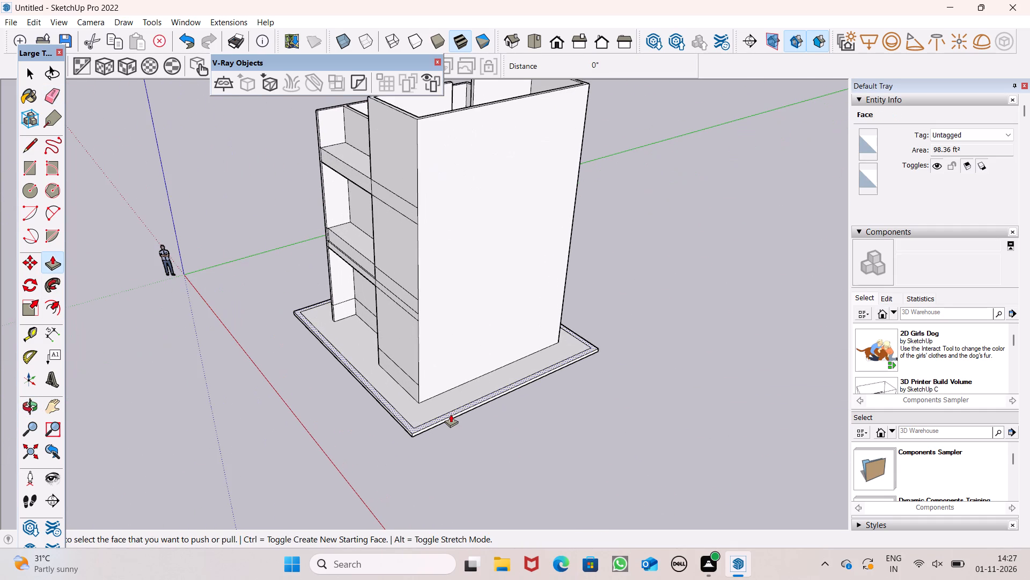
scroll(410, 434, up, 5)
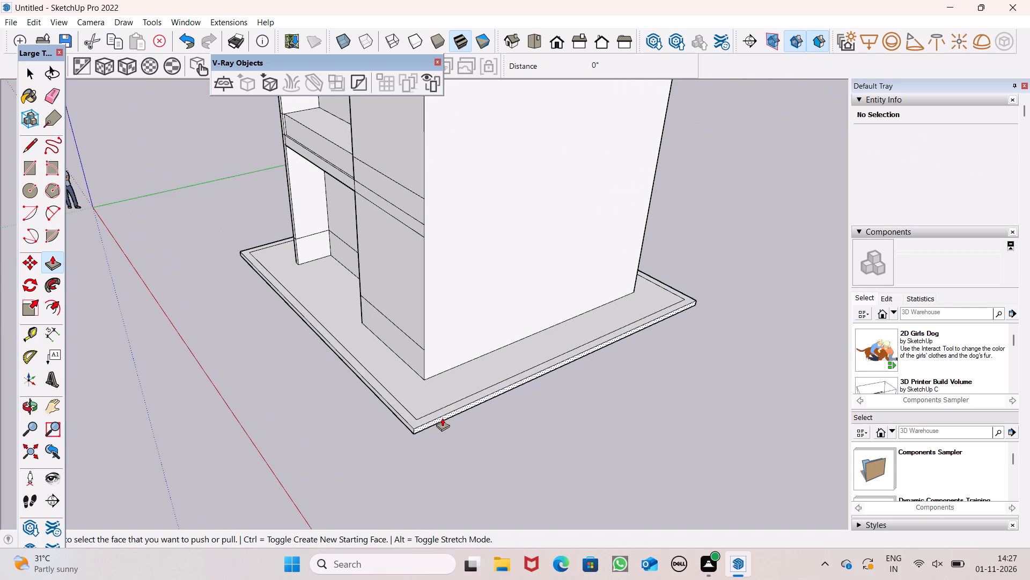
drag(442, 418, 516, 473)
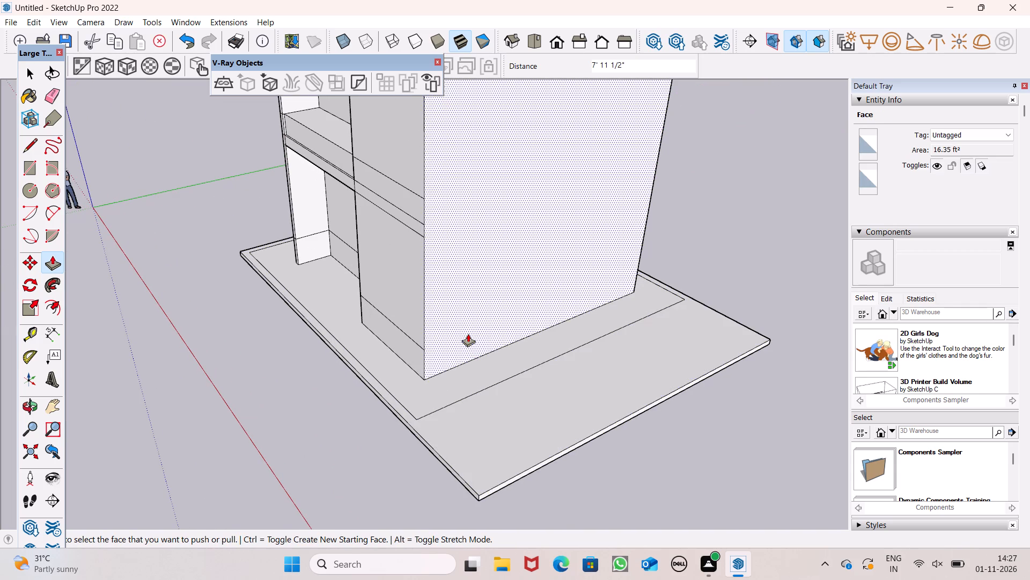
Place a guide line 9" inside the extended base slab's outer edge.
click(23, 336)
drag(555, 454, 545, 431)
key(9)
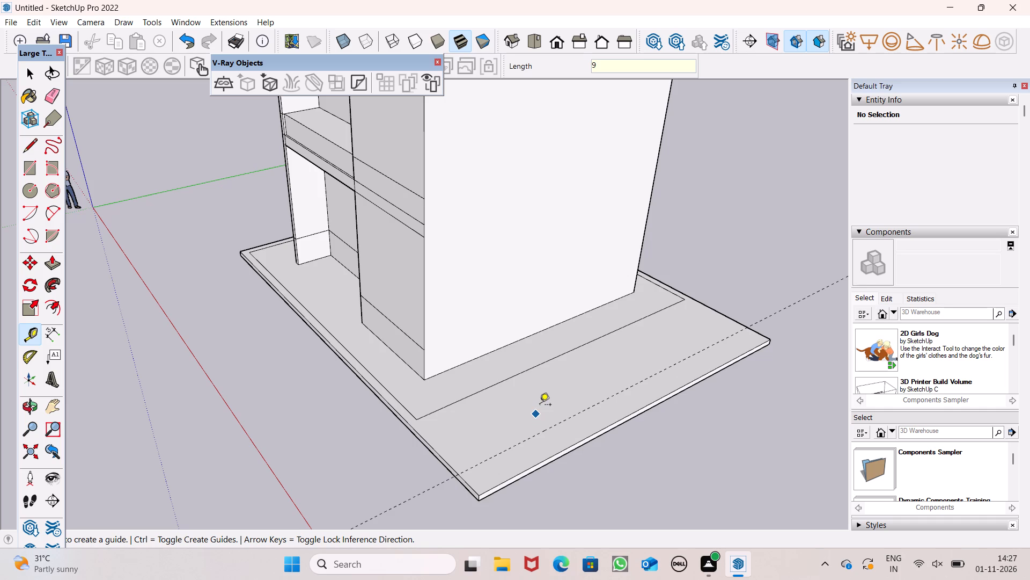
key(shift+quotedbl)
key(Return)
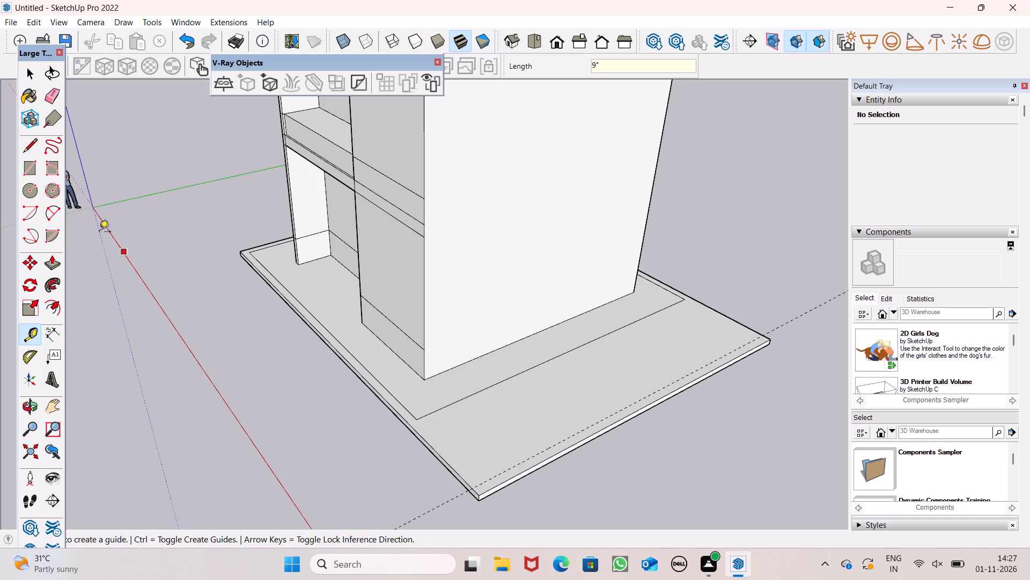
Draw border lines from the old inner border's near corner about 7' 7" out to the guide and about 31' along it.
click(36, 141)
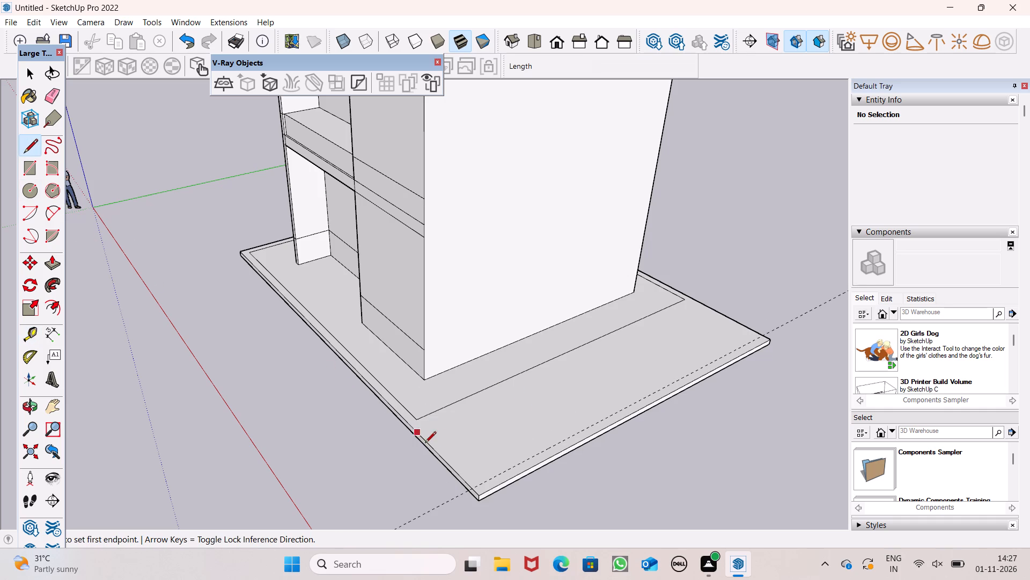
click(418, 418)
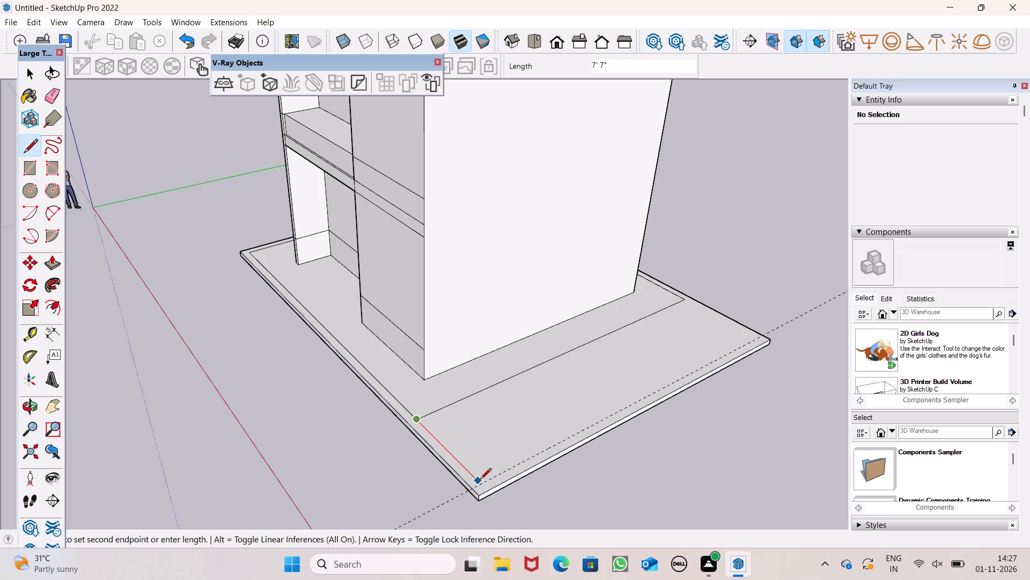
click(479, 482)
click(481, 484)
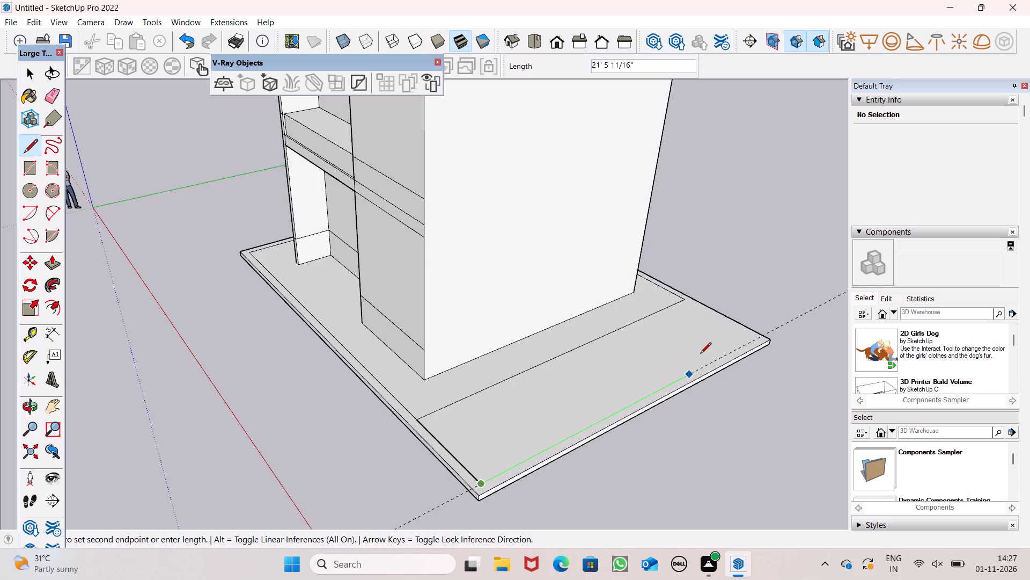
scroll(752, 332, up, 6)
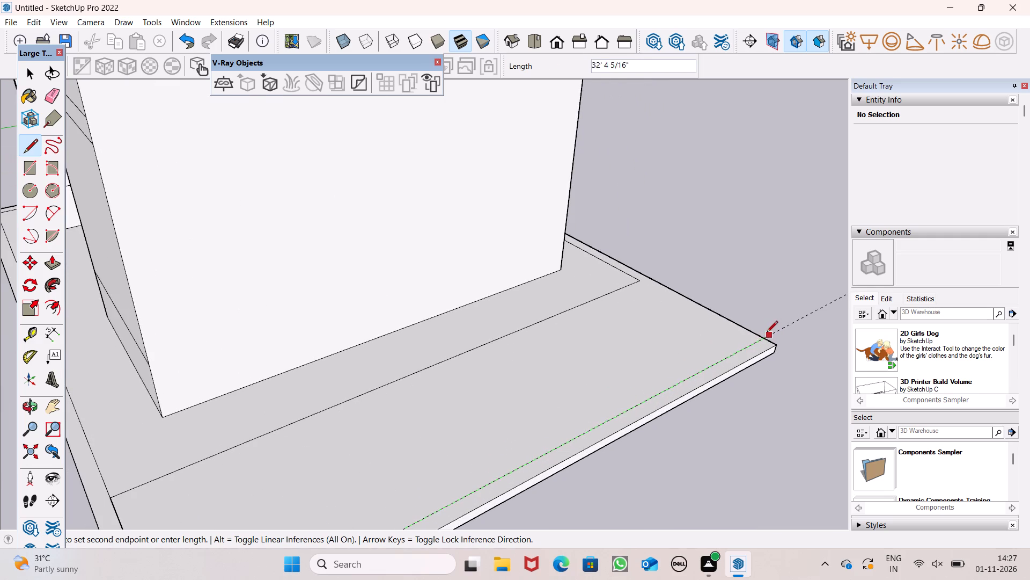
scroll(751, 337, up, 5)
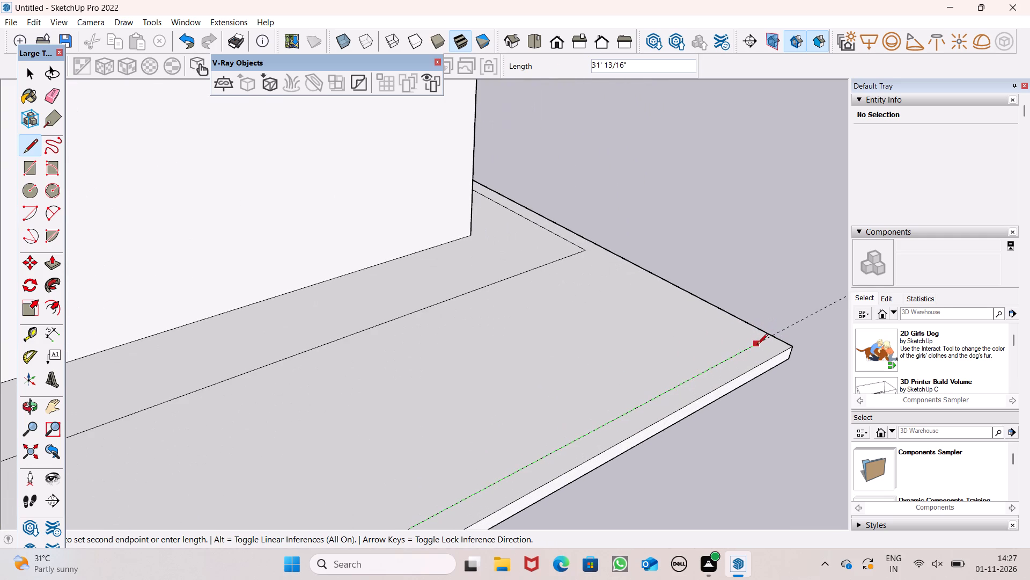
click(757, 345)
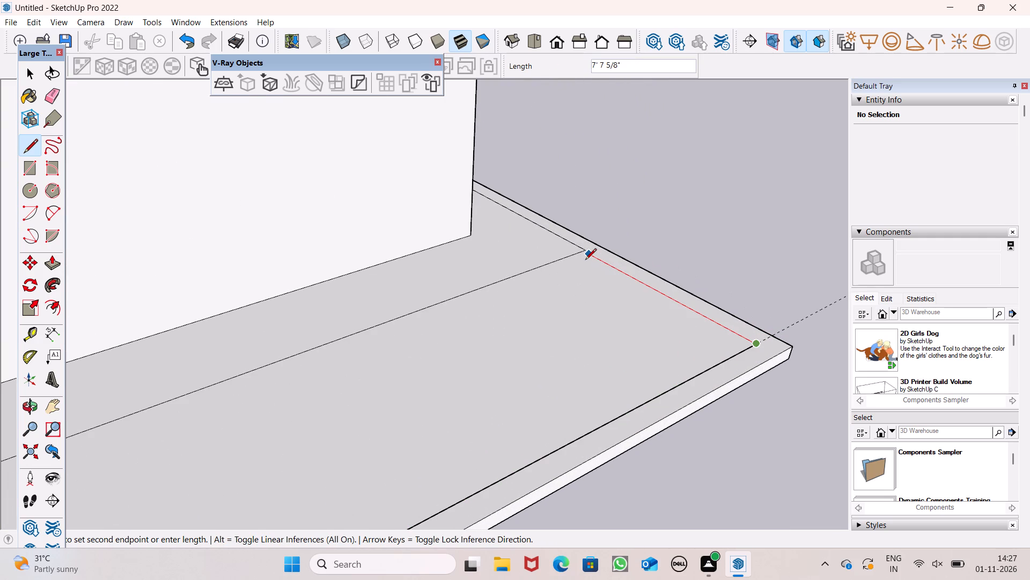
key(space)
Draw the closing border line from the old inner border's far corner to the end of the line along the guide.
scroll(516, 301, down, 3)
middle_drag(687, 412, 572, 432)
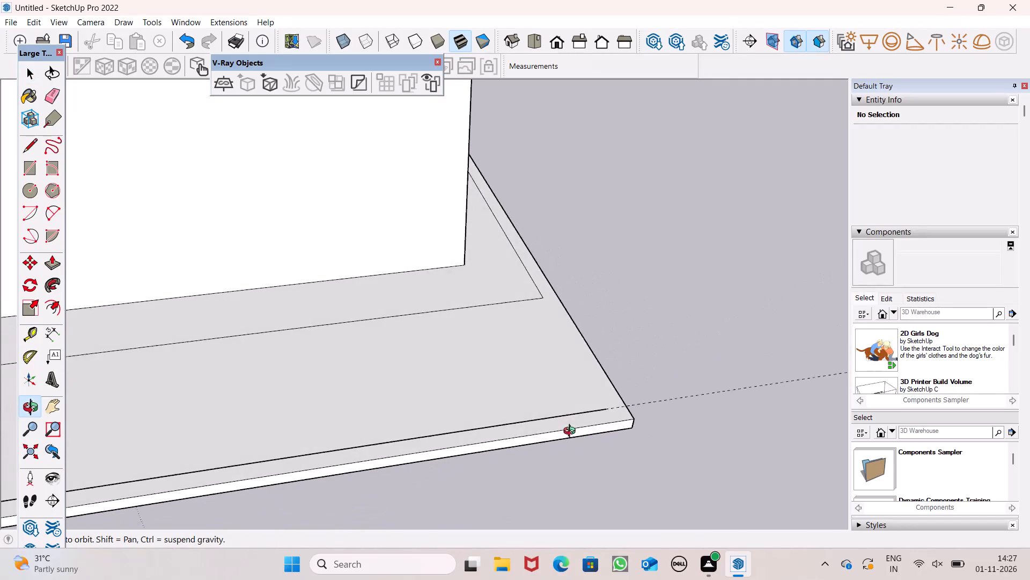
middle_drag(572, 432, 563, 431)
scroll(514, 411, up, 1)
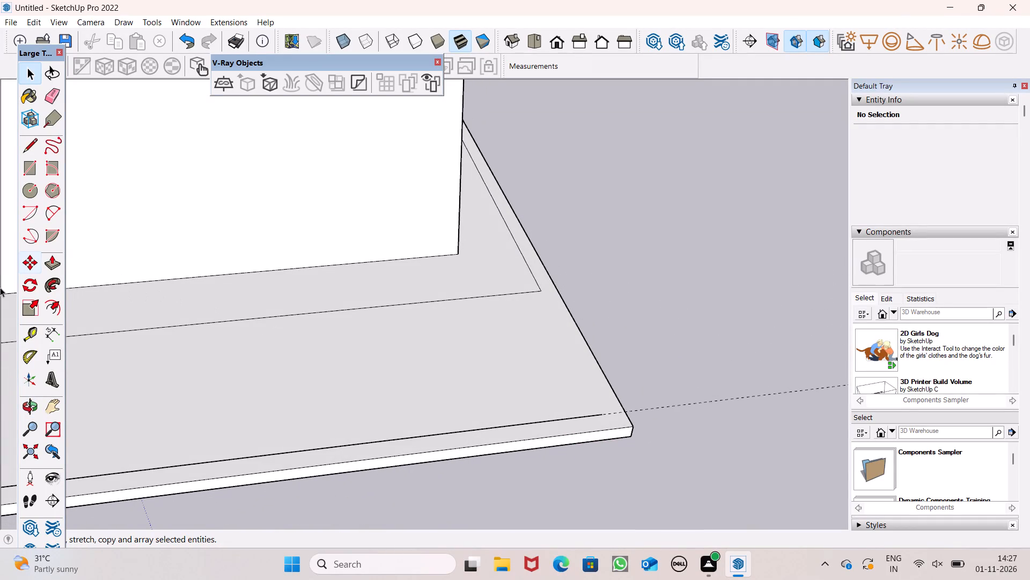
drag(21, 148, 35, 148)
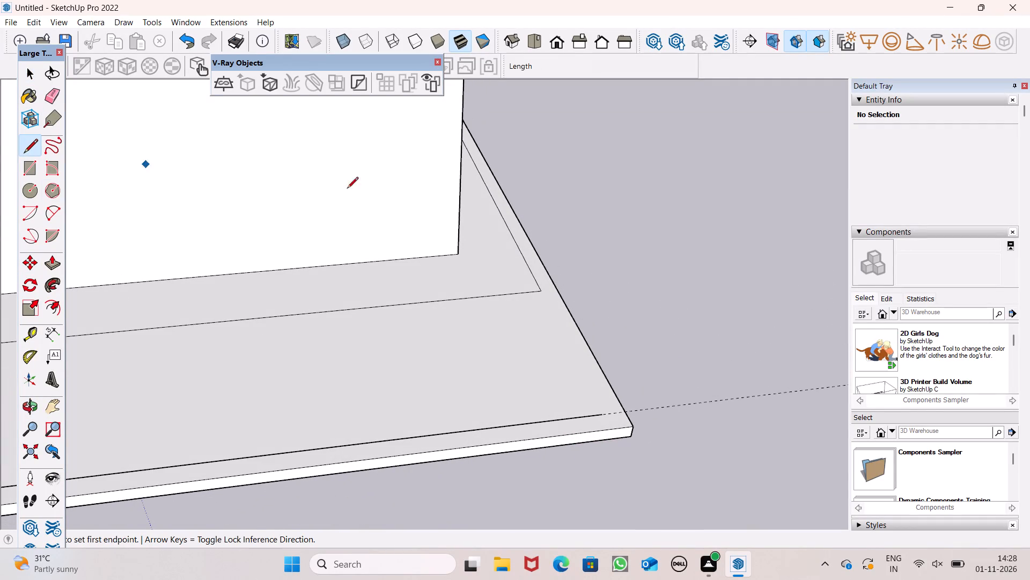
click(538, 292)
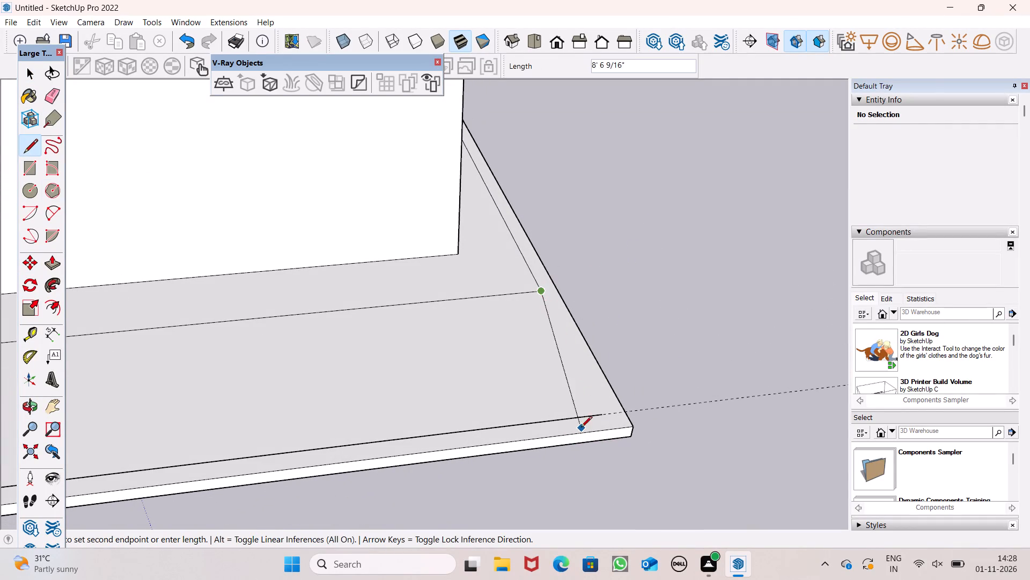
click(606, 416)
Erase the old inner border line crossing the base slab beside the long outer wall.
scroll(636, 294, down, 5)
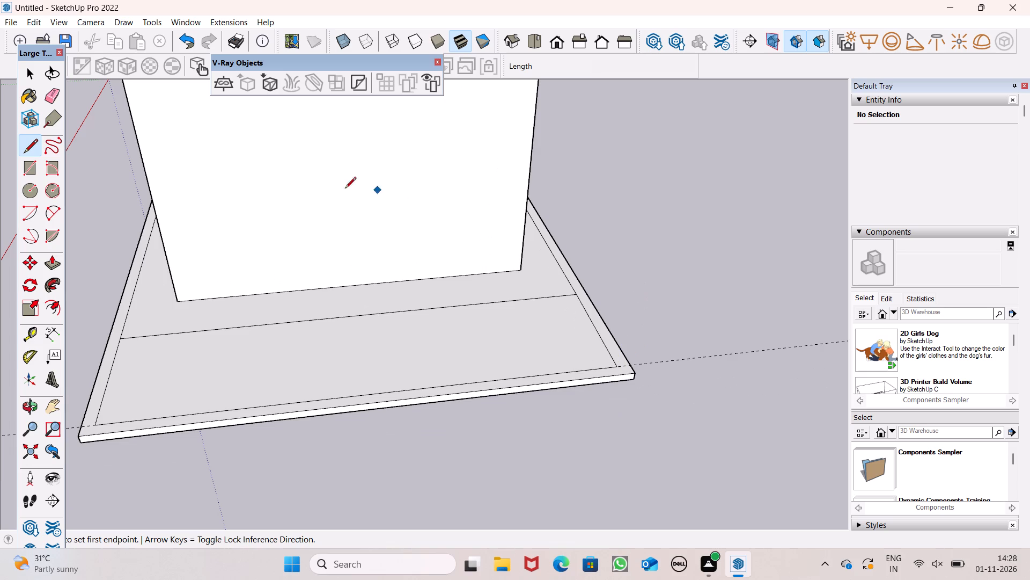
click(54, 107)
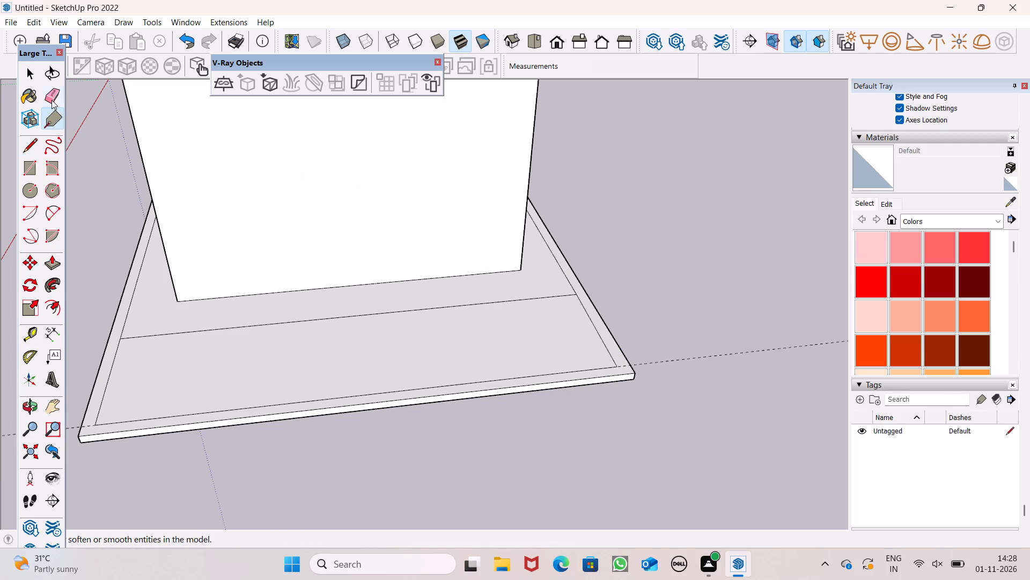
click(51, 100)
drag(322, 315, 340, 318)
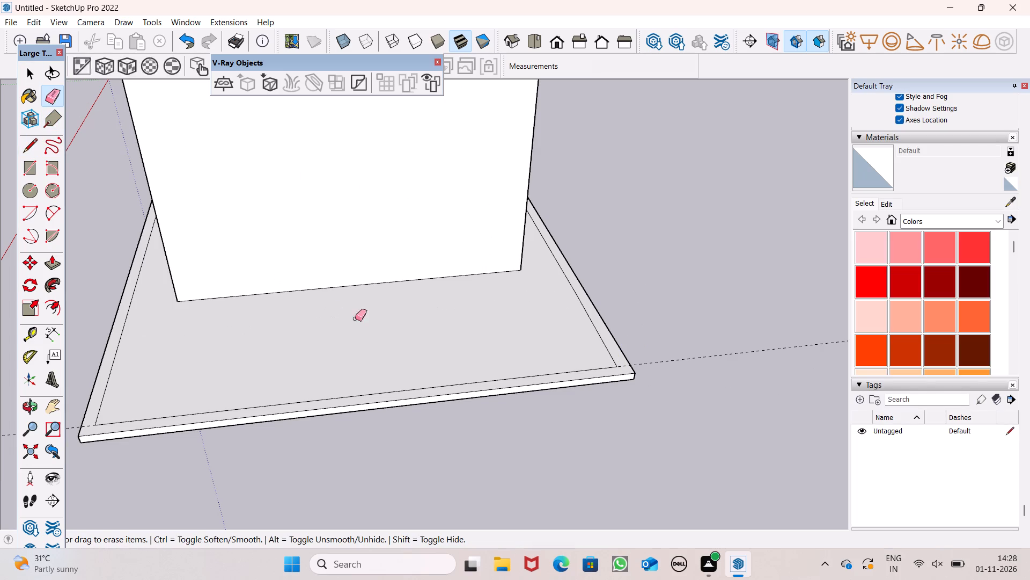
Erase the dashed guide line running along the extended base slab's edge.
drag(925, 384, 878, 396)
drag(746, 338, 746, 368)
scroll(751, 315, down, 5)
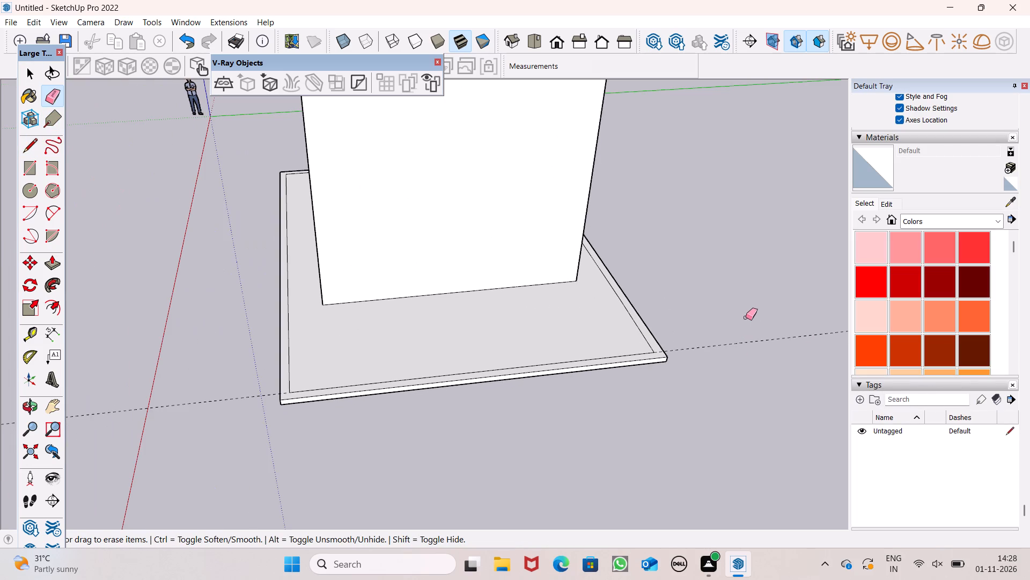
drag(742, 325, 741, 339)
scroll(705, 324, down, 5)
middle_drag(778, 365, 844, 359)
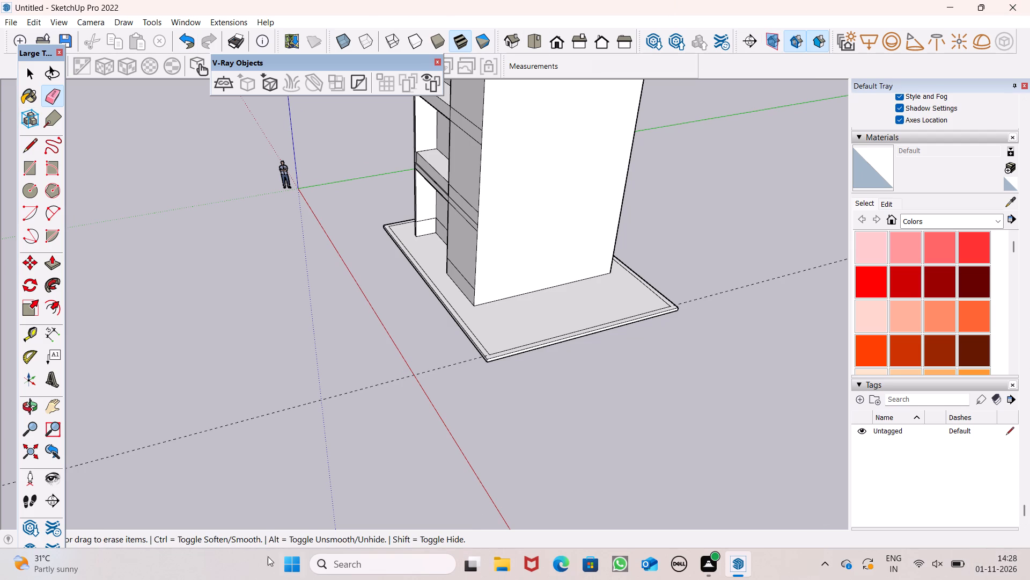
drag(328, 392, 328, 417)
key(space)
scroll(328, 419, down, 4)
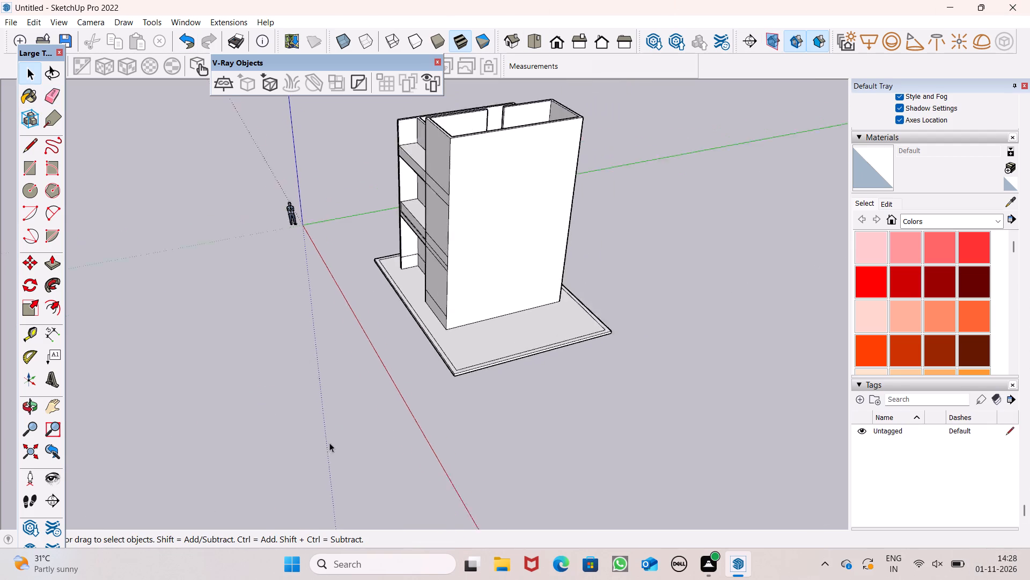
Push/Pull the taller block's long outer side wall.
scroll(329, 443, down, 4)
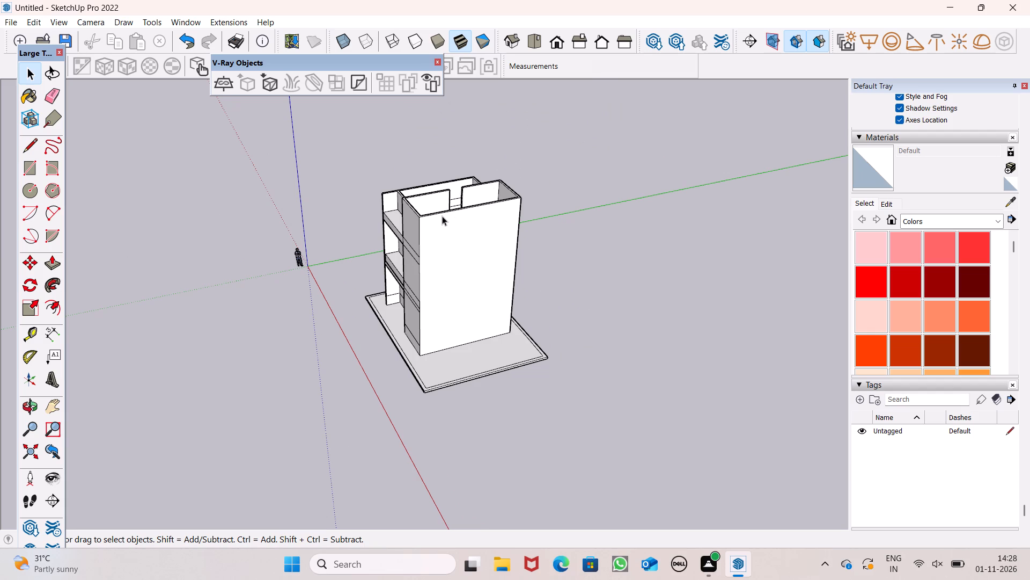
scroll(267, 307, up, 1)
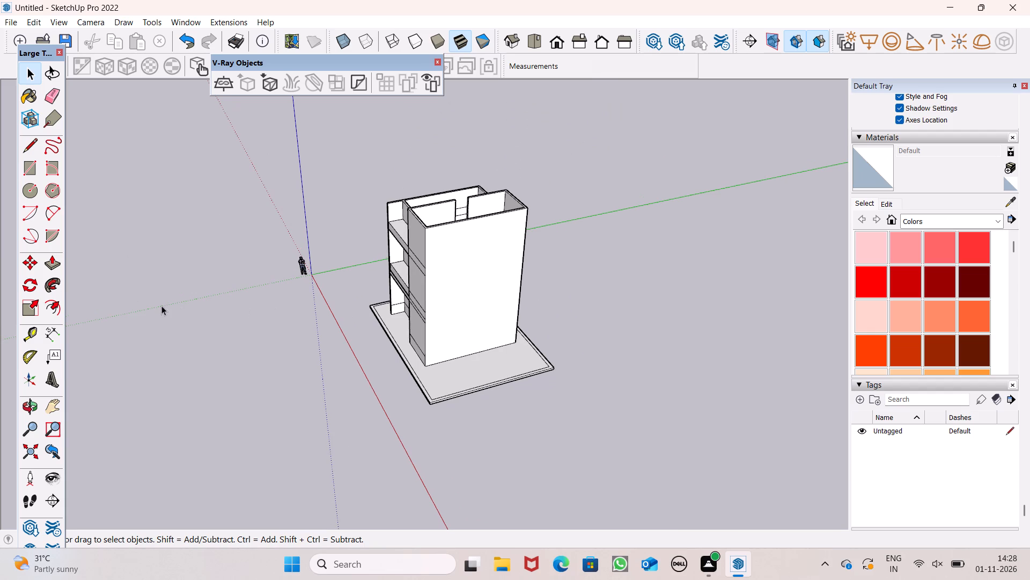
click(51, 264)
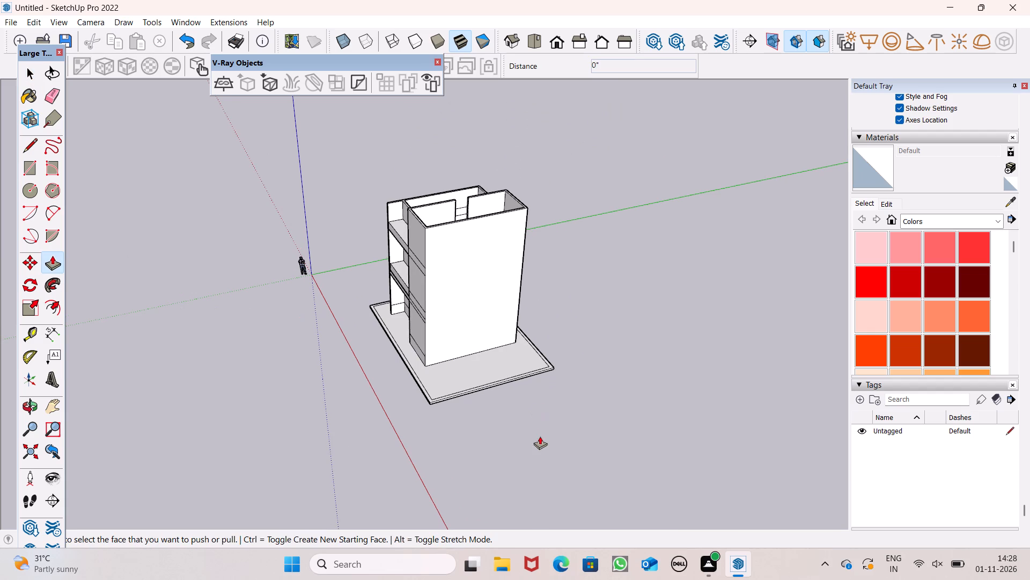
scroll(545, 425, up, 2)
scroll(505, 371, down, 3)
middle_drag(501, 376, 610, 464)
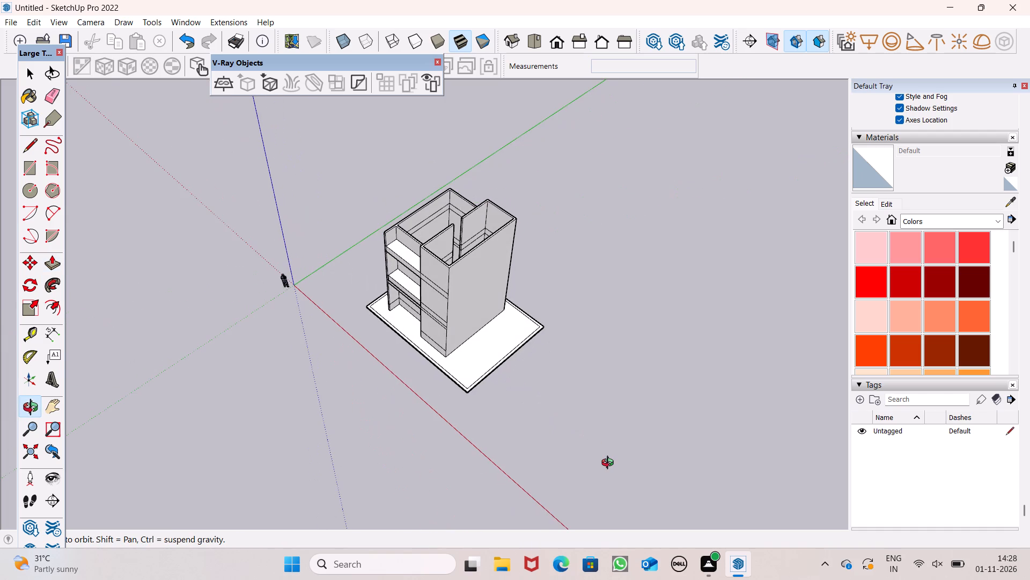
middle_drag(610, 464, 609, 459)
scroll(391, 212, up, 4)
scroll(516, 337, up, 5)
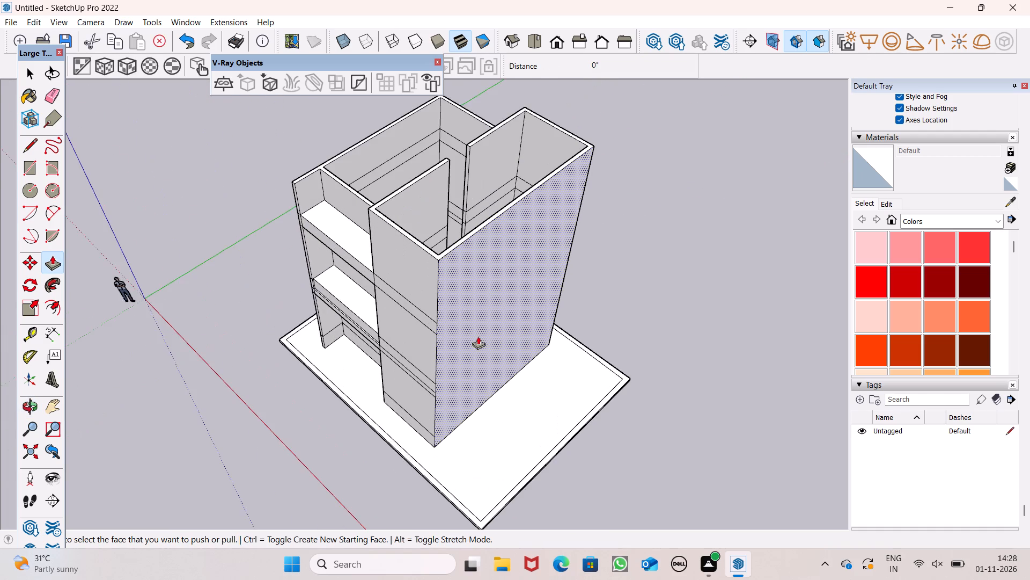
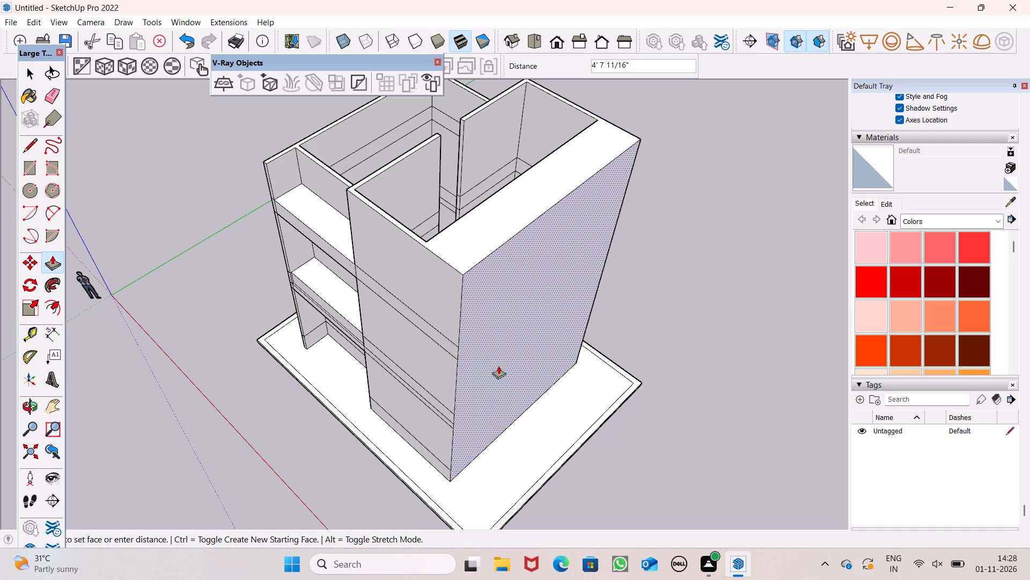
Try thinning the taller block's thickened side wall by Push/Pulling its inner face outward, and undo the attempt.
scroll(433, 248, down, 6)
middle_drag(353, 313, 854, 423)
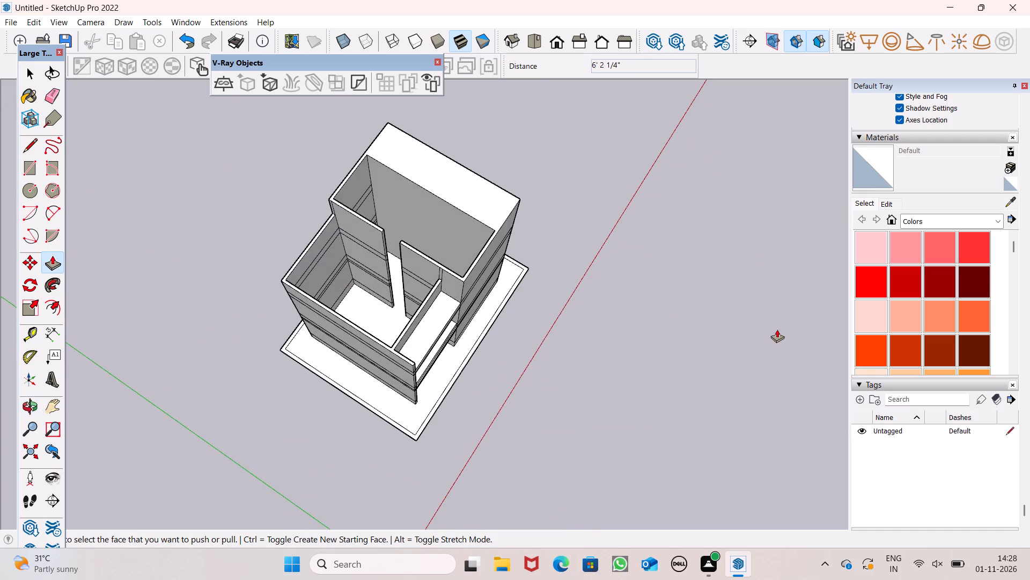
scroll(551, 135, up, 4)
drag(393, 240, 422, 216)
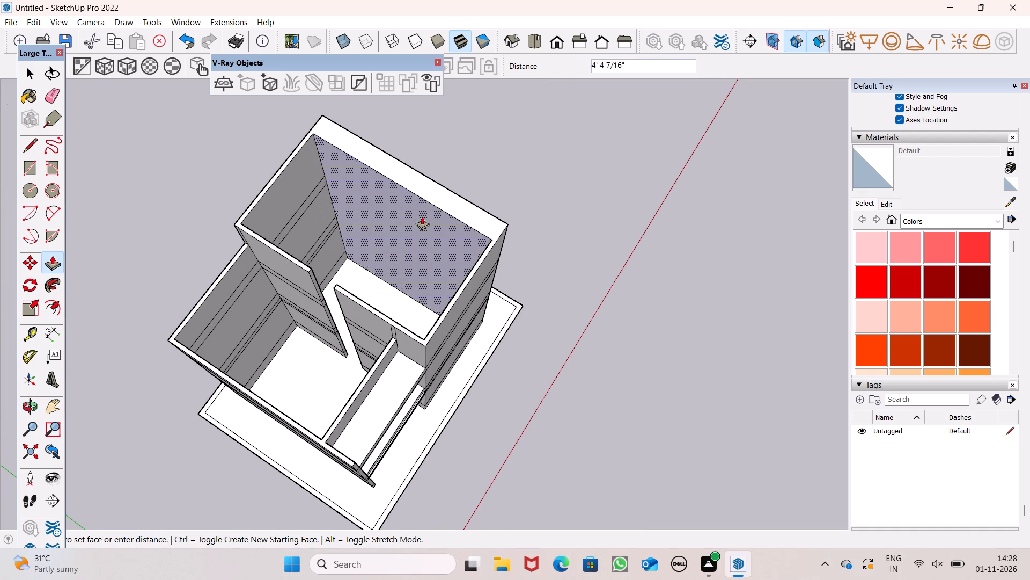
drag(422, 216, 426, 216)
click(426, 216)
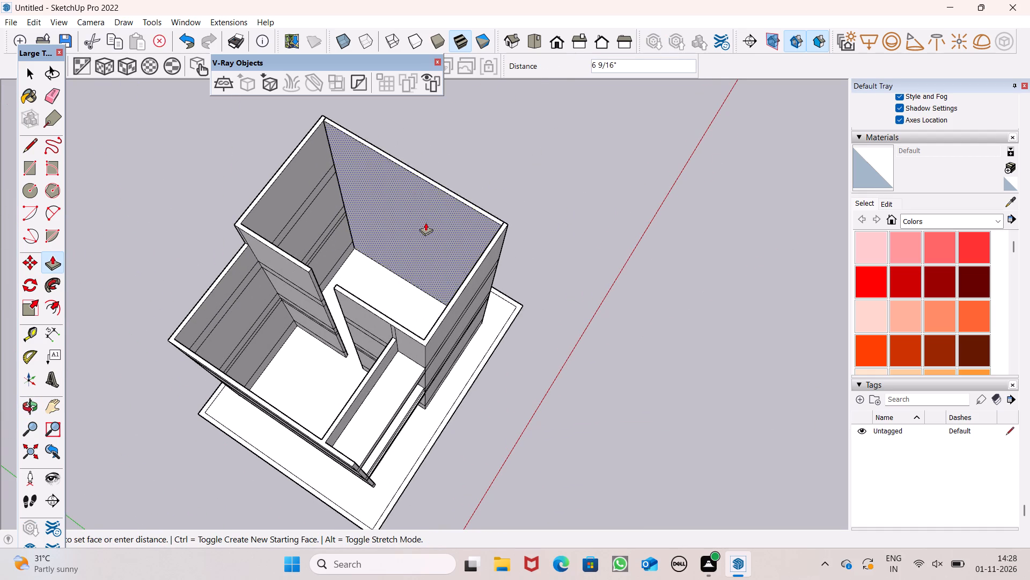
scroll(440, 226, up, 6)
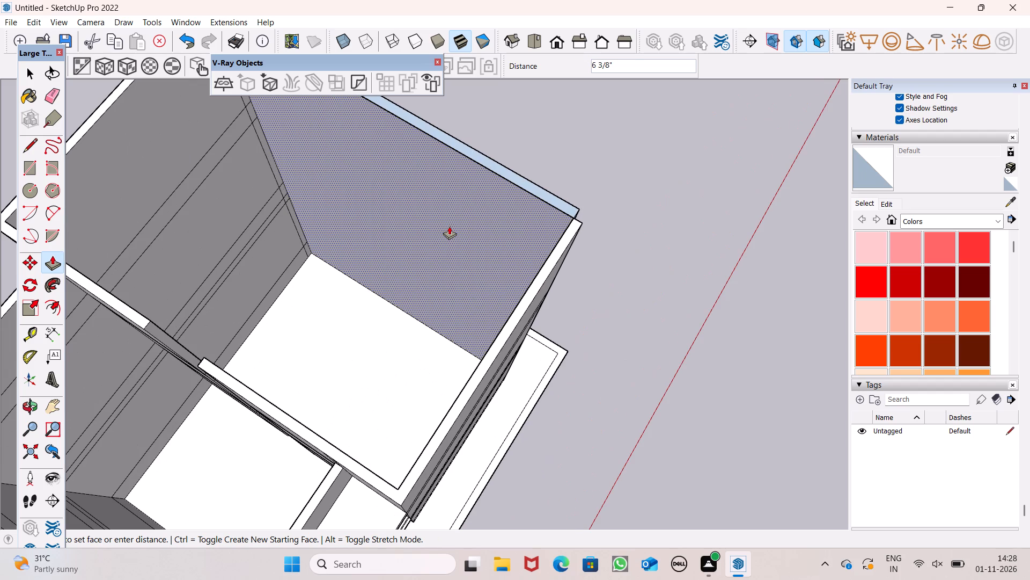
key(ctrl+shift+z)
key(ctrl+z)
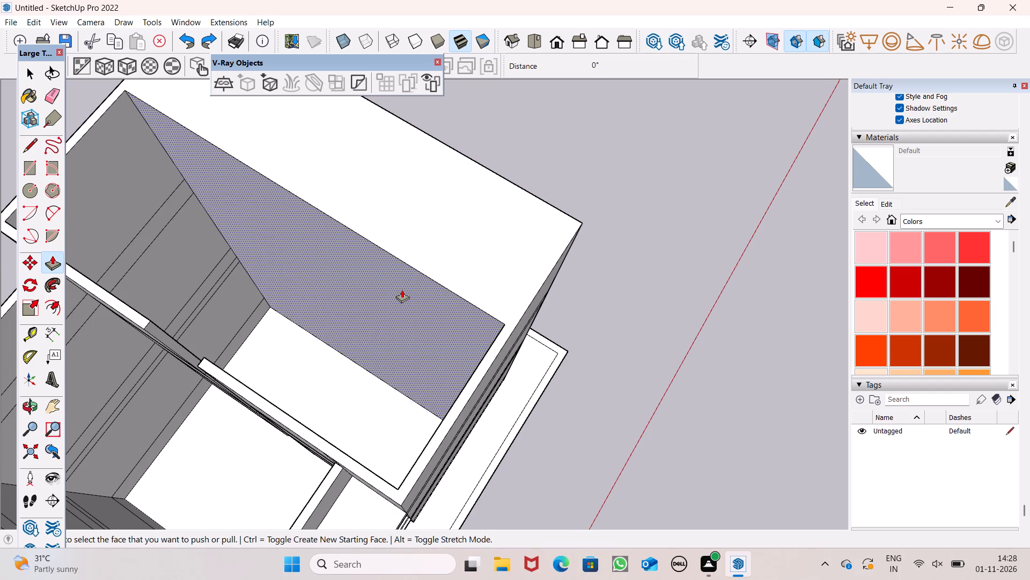
Push/Pull the inner face of the taller block's thickened side wall outward about 6' 1/4" to thin the wall.
drag(399, 294, 466, 221)
Push/Pull the taller block's long outer side face outward about 2' 1 3/4", creating a new starting face.
scroll(425, 238, down, 4)
middle_drag(460, 311, 117, 134)
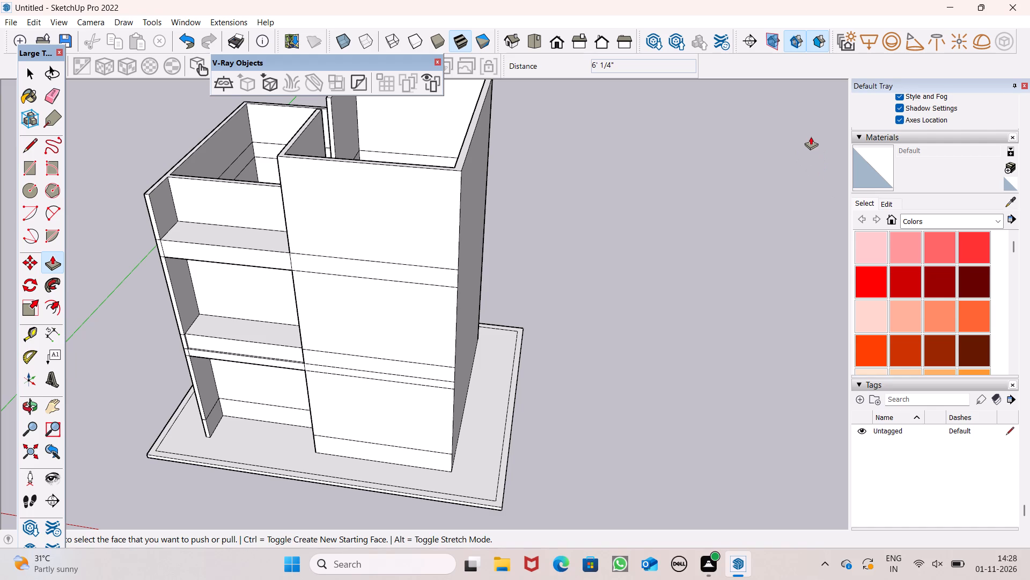
scroll(627, 112, down, 4)
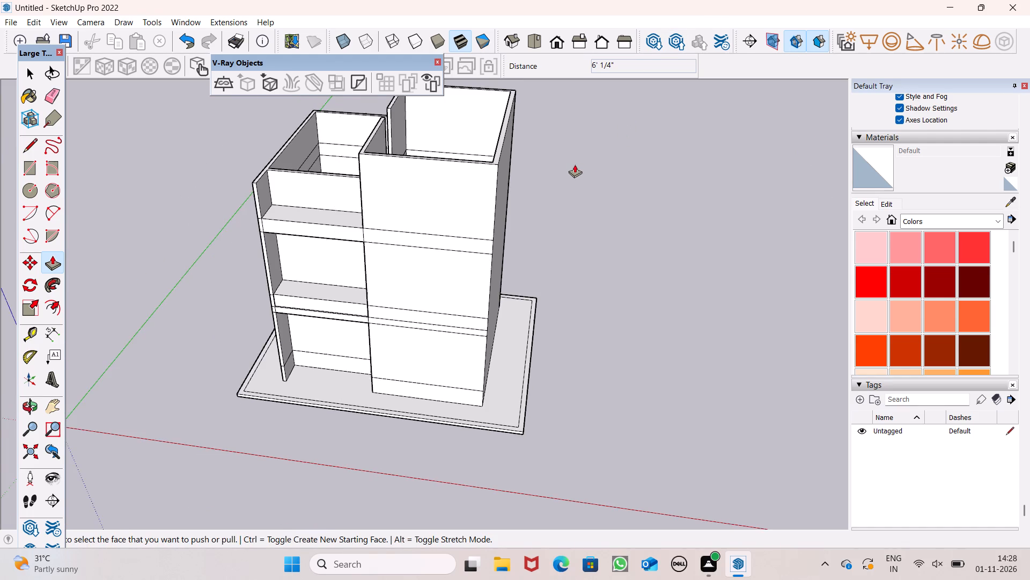
scroll(575, 164, up, 4)
scroll(507, 126, down, 3)
middle_drag(464, 155, 470, 170)
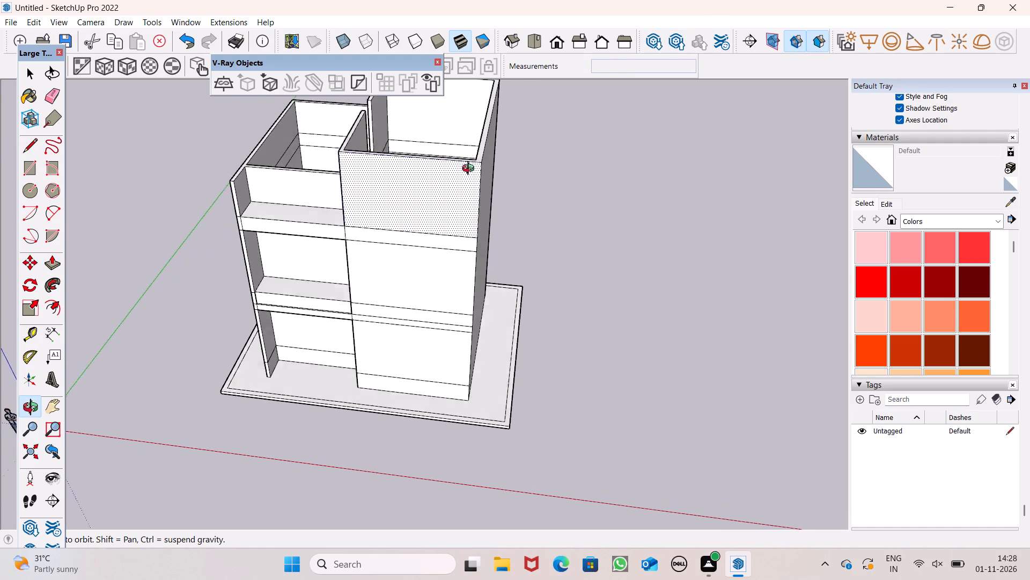
middle_drag(470, 170, 482, 154)
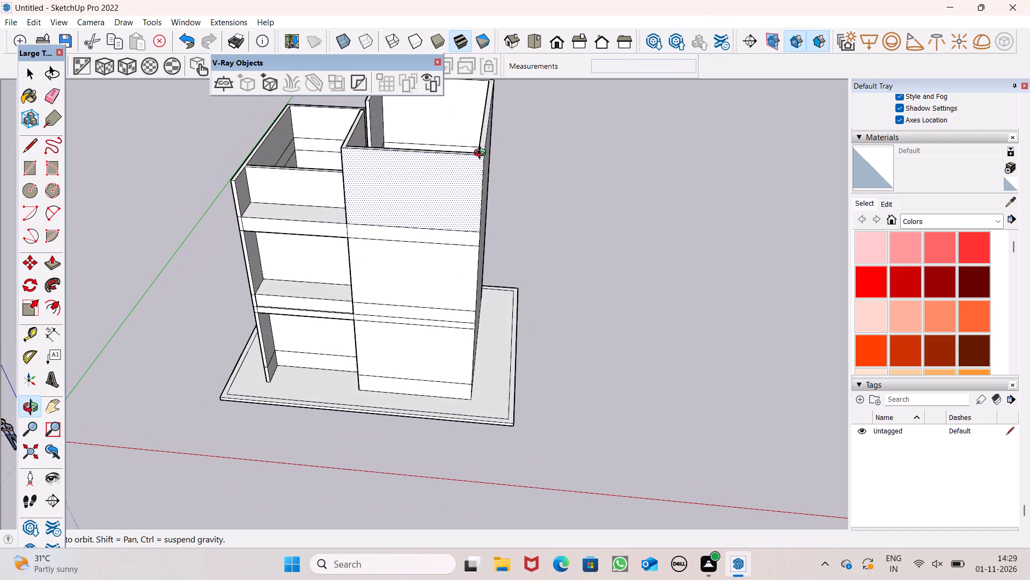
middle_drag(482, 154, 429, 161)
scroll(552, 251, up, 3)
scroll(452, 252, down, 4)
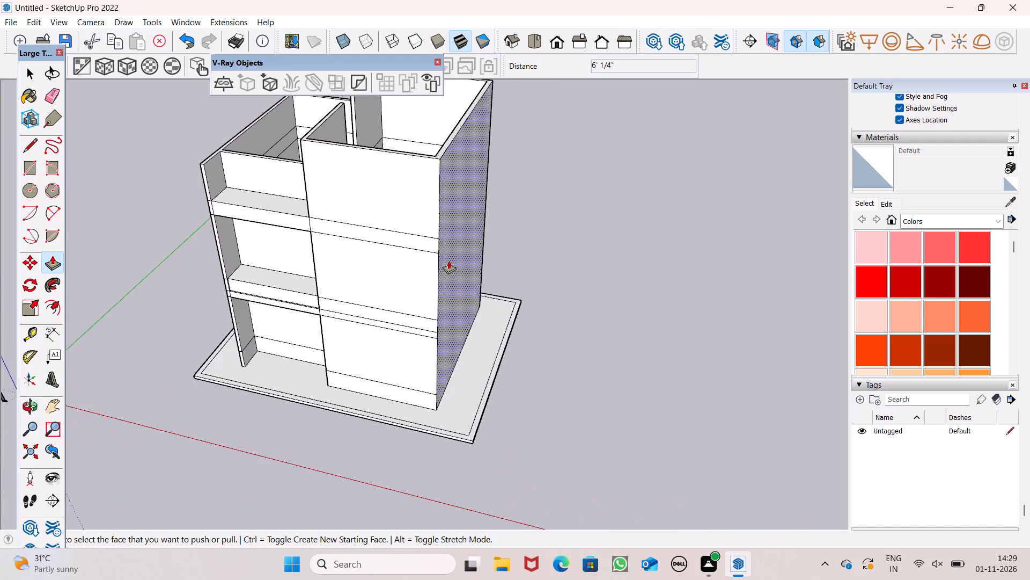
middle_drag(450, 261, 473, 218)
scroll(467, 248, down, 3)
scroll(468, 179, up, 4)
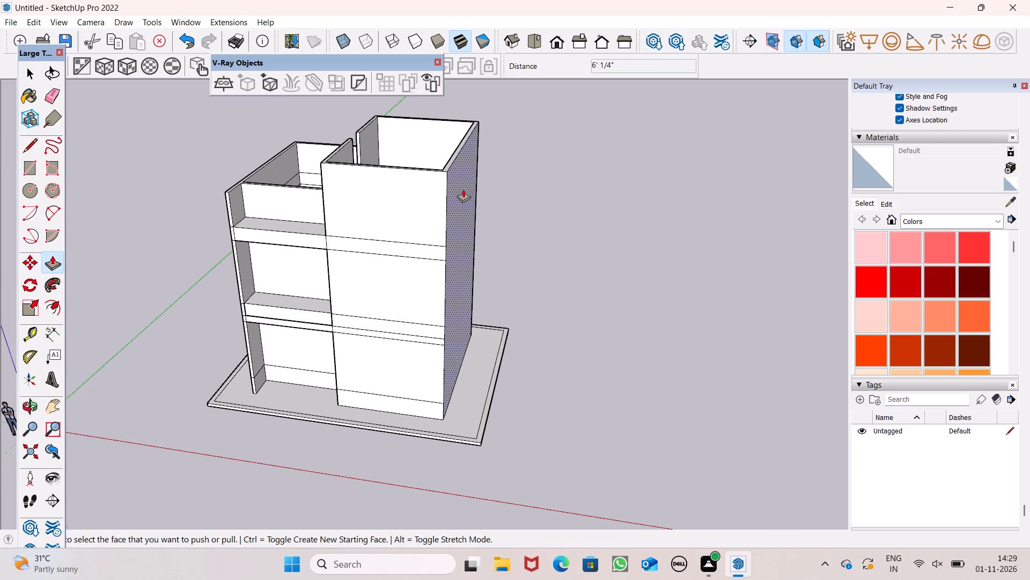
drag(456, 236, 472, 240)
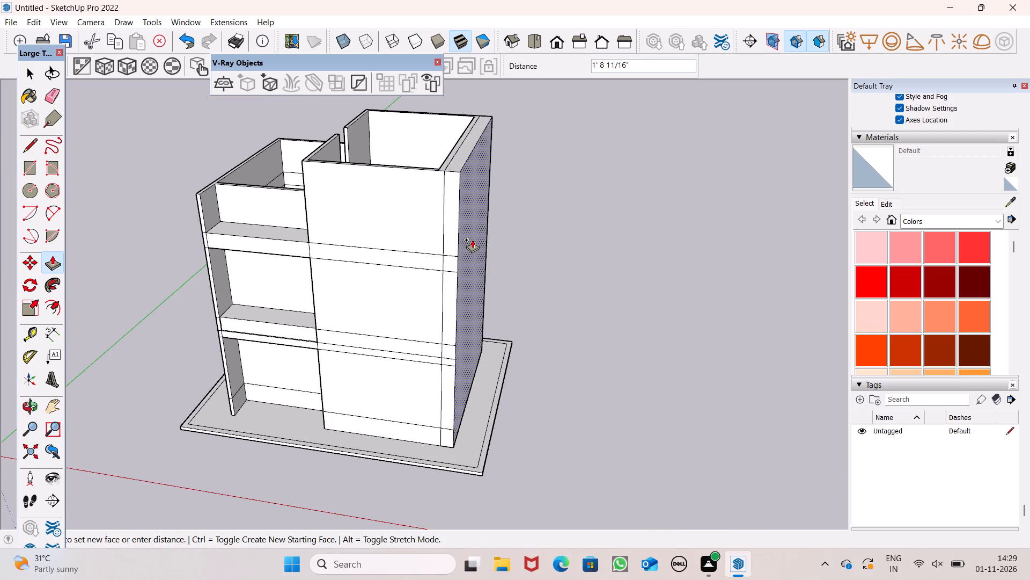
drag(472, 240, 473, 240)
Draw a vertical line up the taller block's front face, starting from the top edge line of the upper slab band.
scroll(476, 232, down, 5)
middle_drag(491, 229, 538, 142)
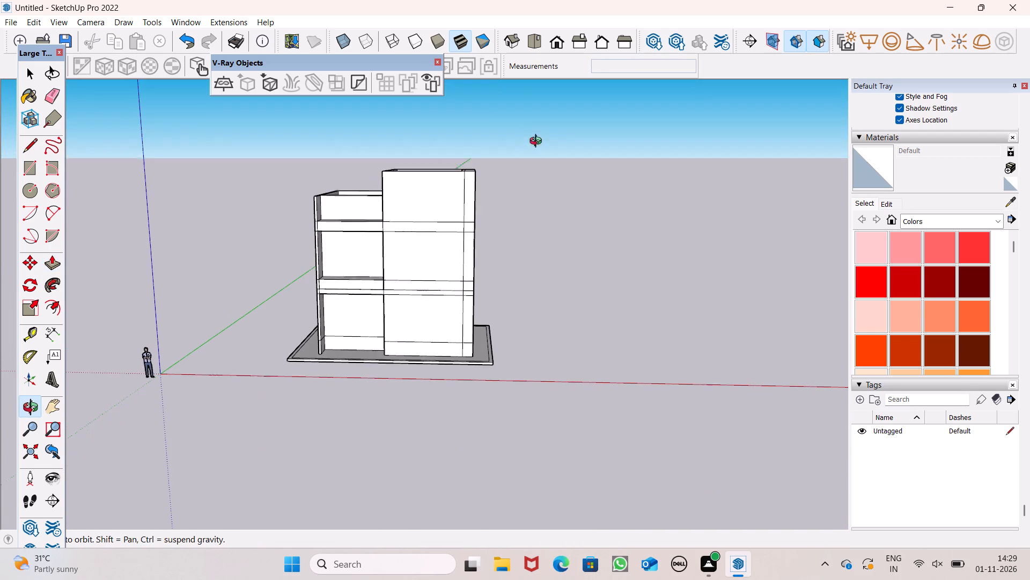
middle_drag(538, 142, 538, 142)
scroll(399, 121, up, 1)
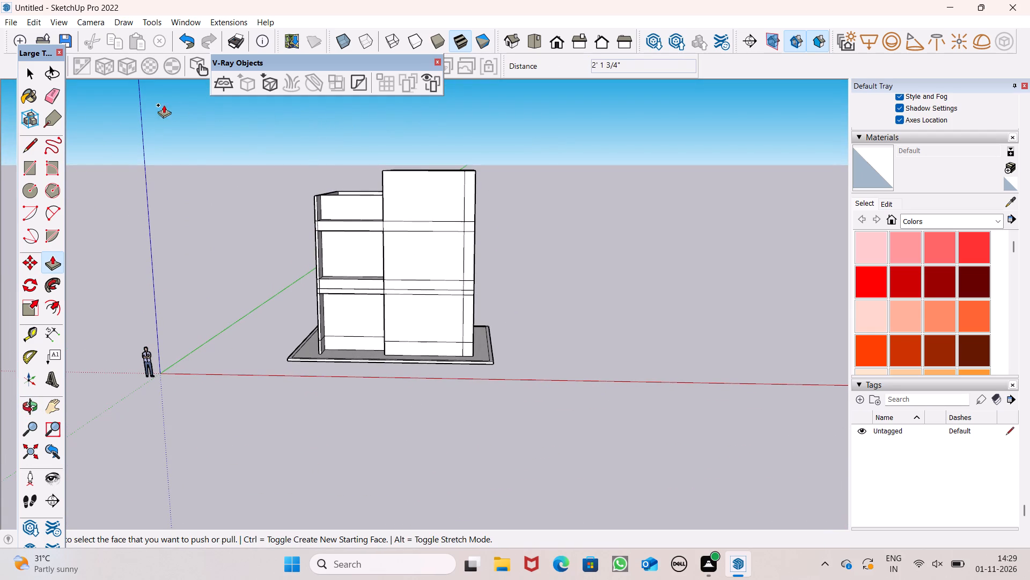
scroll(262, 194, down, 1)
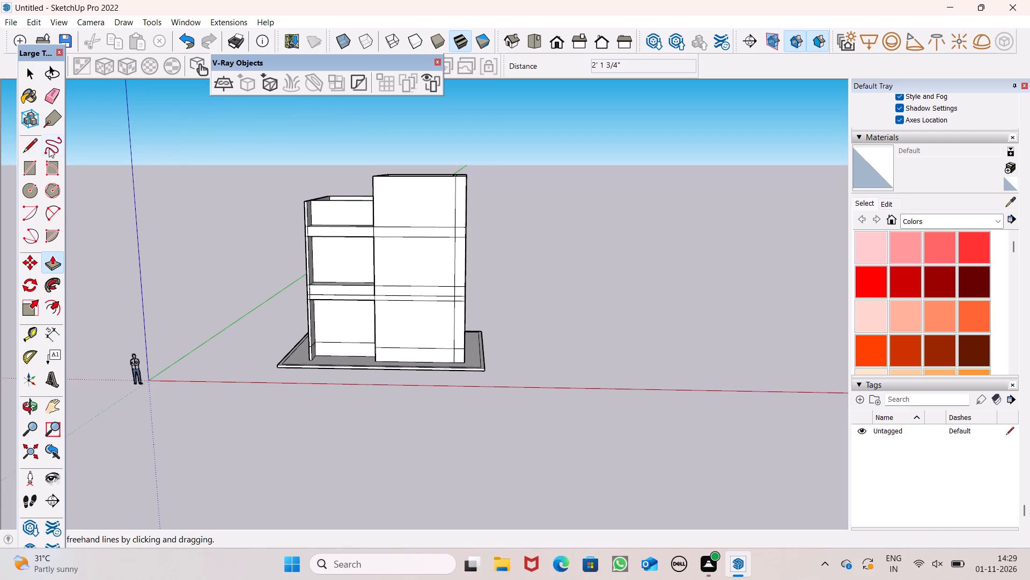
click(32, 153)
scroll(295, 150, down, 1)
scroll(293, 148, up, 4)
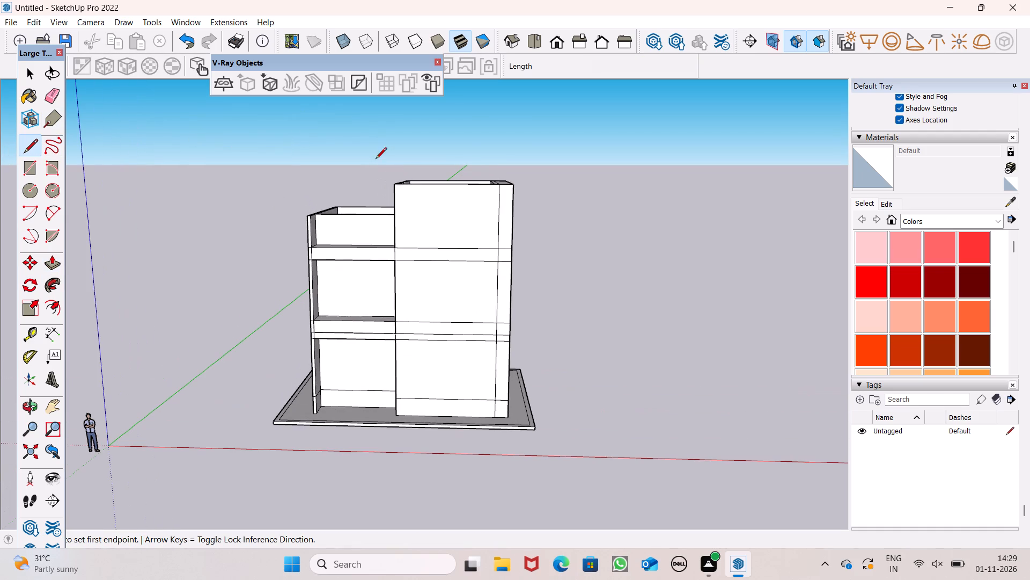
scroll(503, 285, up, 3)
middle_drag(501, 296, 503, 308)
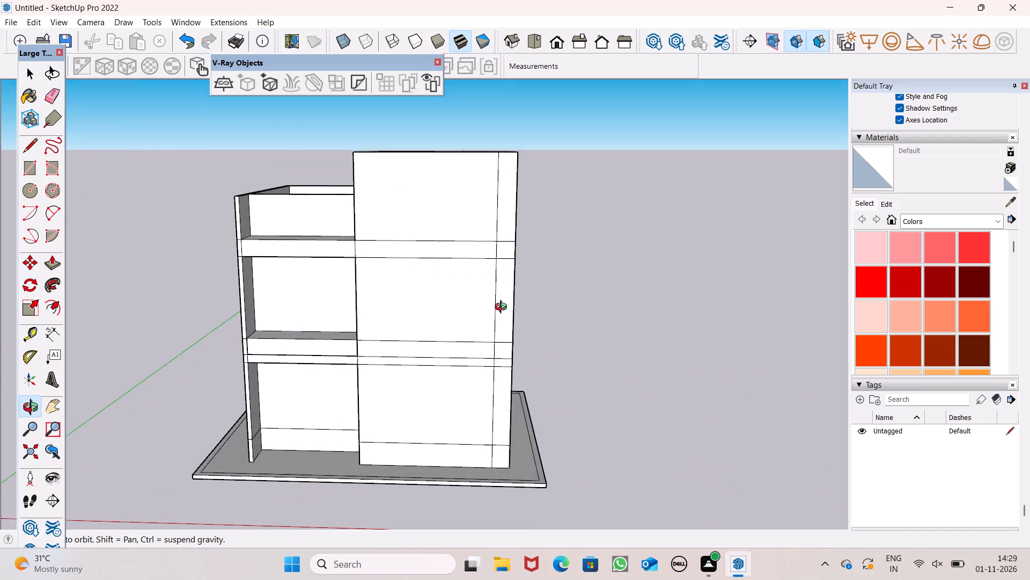
middle_drag(503, 308, 494, 372)
scroll(372, 215, up, 4)
scroll(409, 273, up, 2)
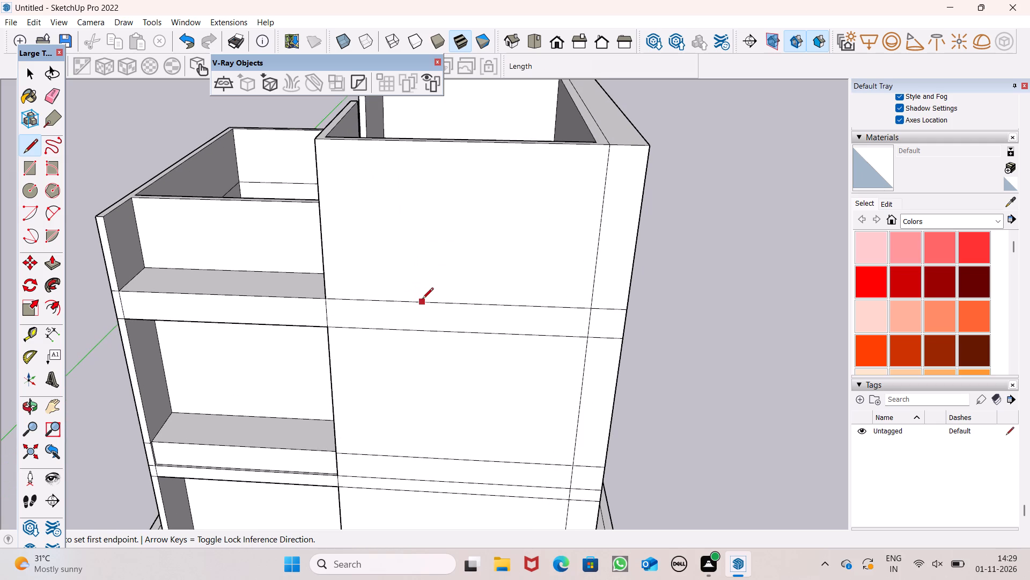
click(416, 300)
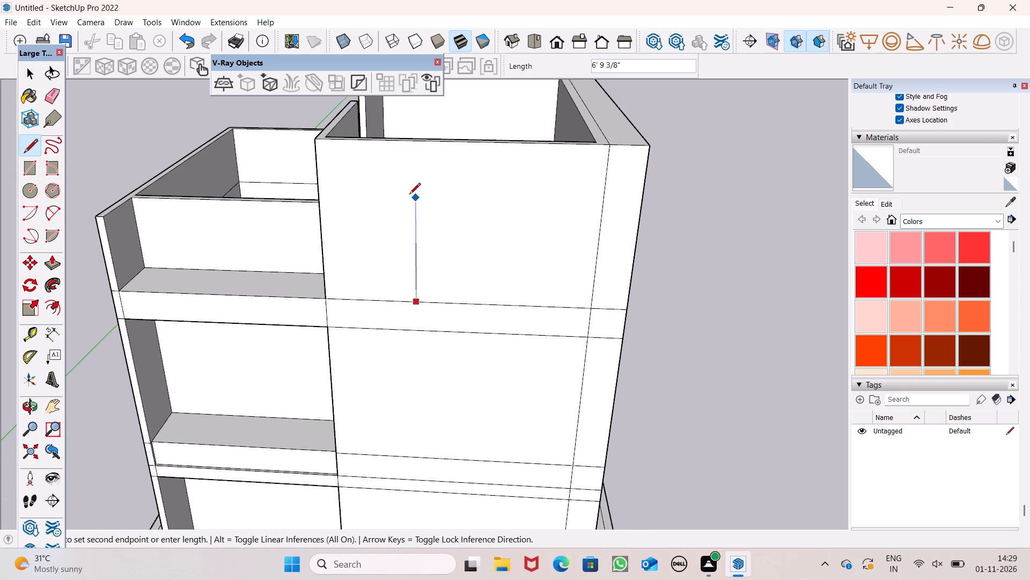
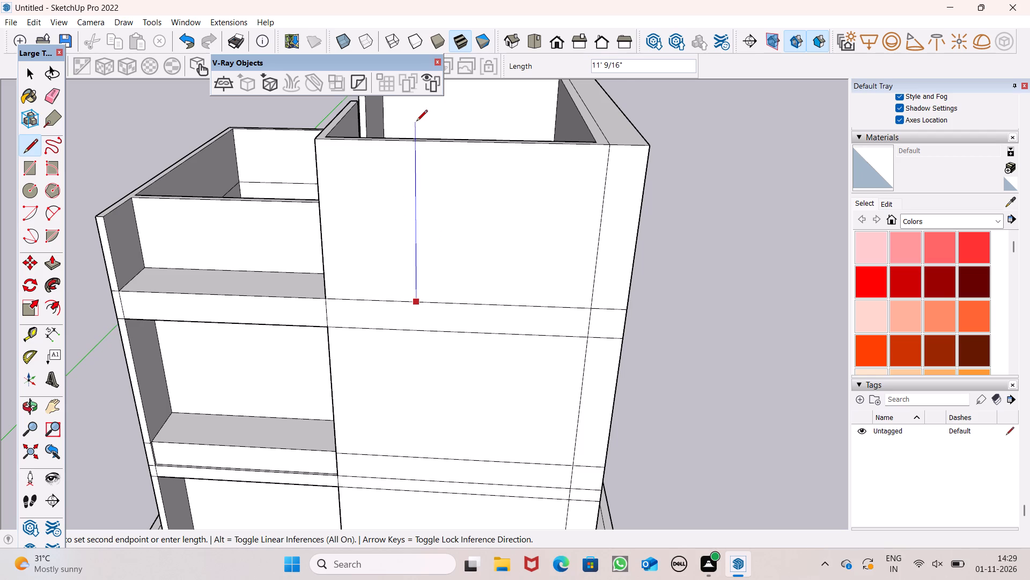
Finish the vertical line at the top edge of the taller block's front face, making it 10' long.
scroll(416, 122, up, 1)
click(410, 148)
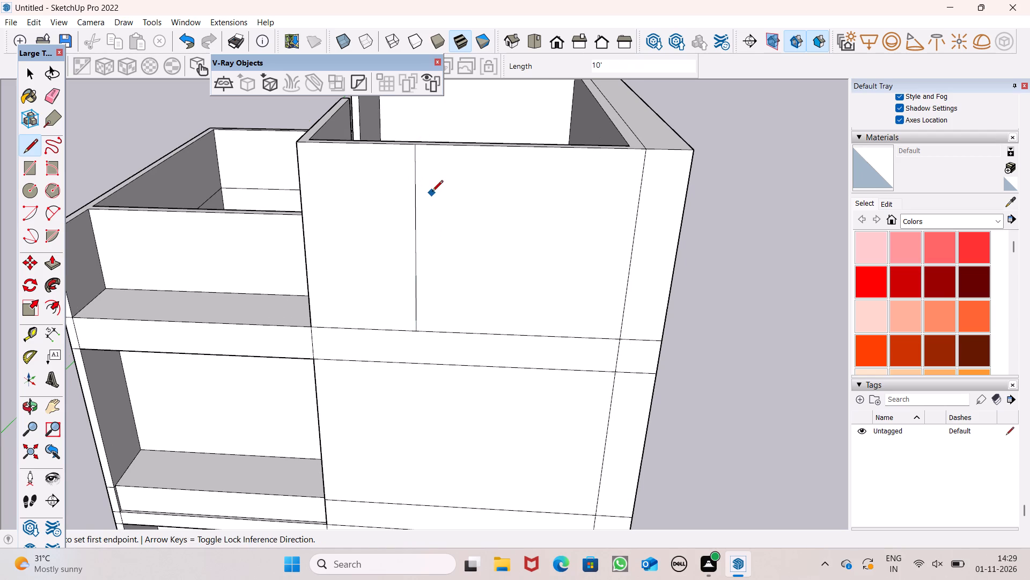
Draw a horizontal line about 10' 8 3/8" long near the front face's top, from the new vertical line to the side strip's edge line.
click(413, 193)
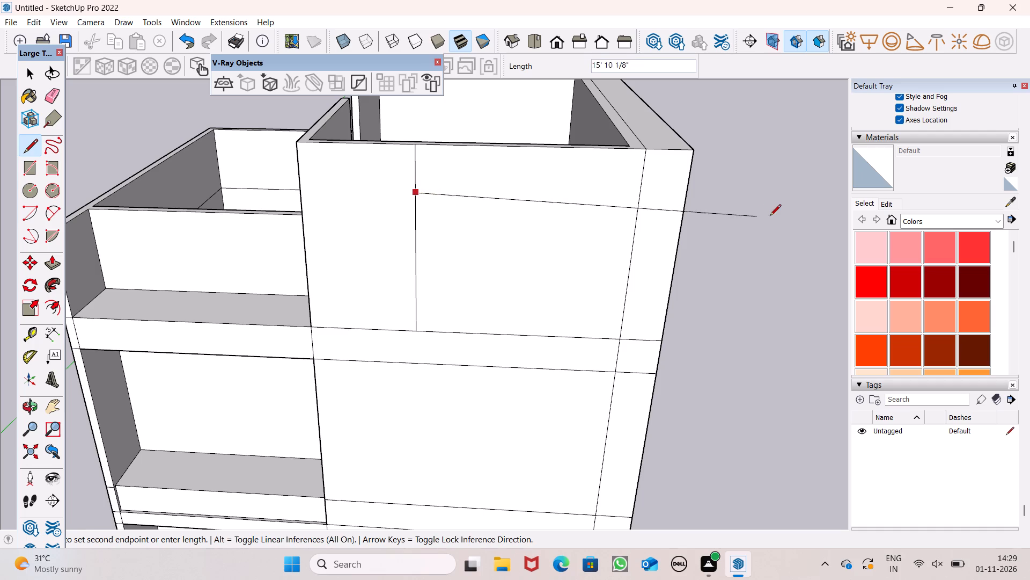
click(641, 200)
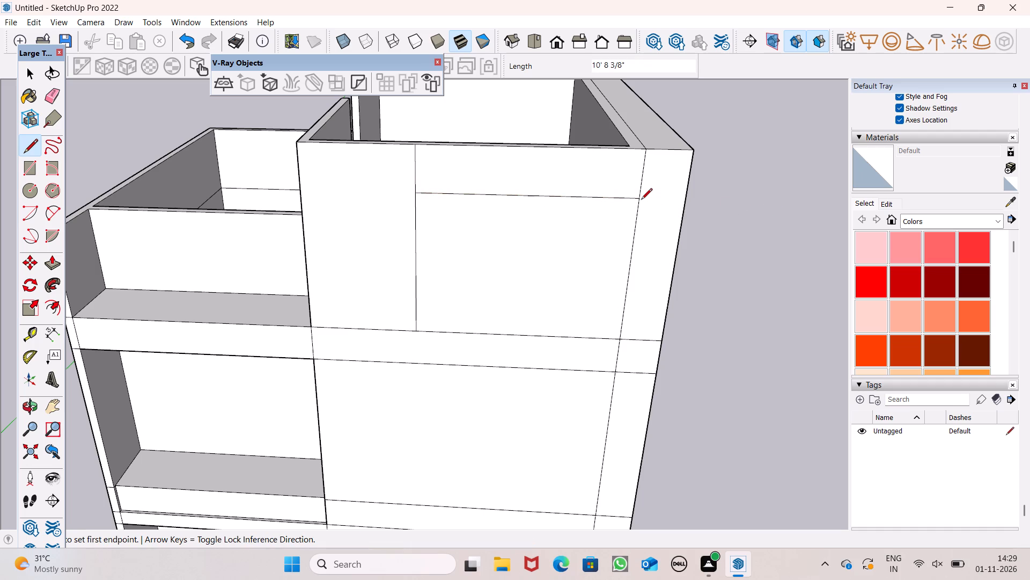
Erase the short piece of the side strip's vertical line above the new horizontal line on the taller block's front face.
scroll(482, 126, down, 3)
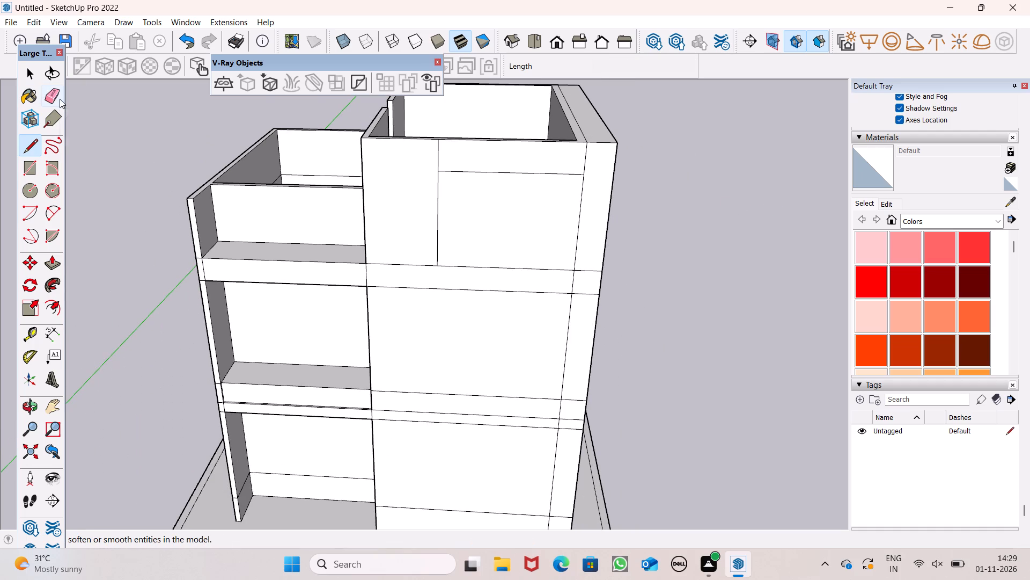
click(60, 99)
scroll(467, 206, up, 2)
drag(609, 149, 604, 150)
scroll(590, 151, down, 4)
Erase the slab band and base line segments that cross the narrow side strip on the taller block's front face.
scroll(602, 305, up, 5)
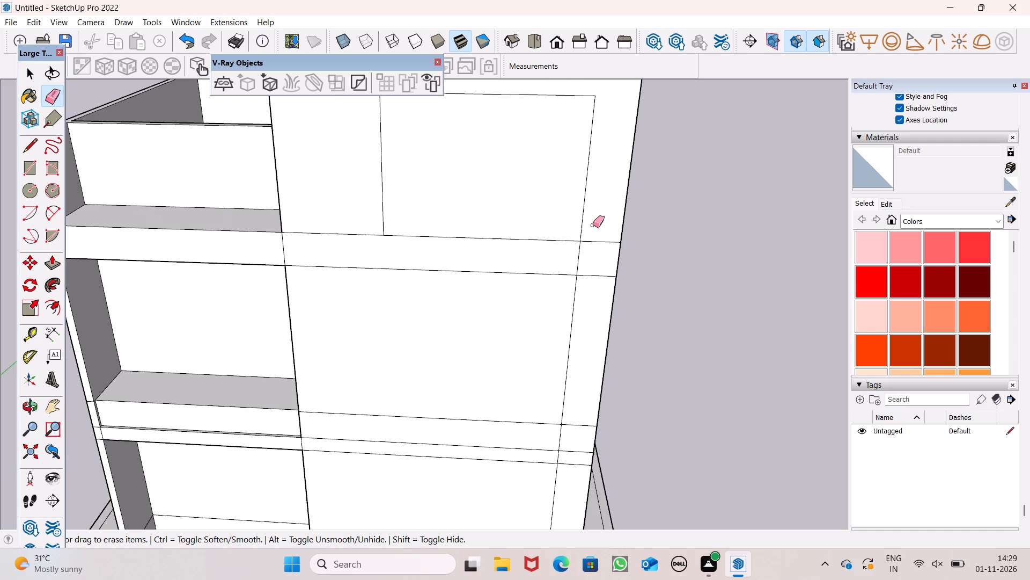
drag(593, 224, 586, 288)
drag(594, 227, 594, 251)
scroll(571, 205, down, 5)
scroll(559, 372, up, 2)
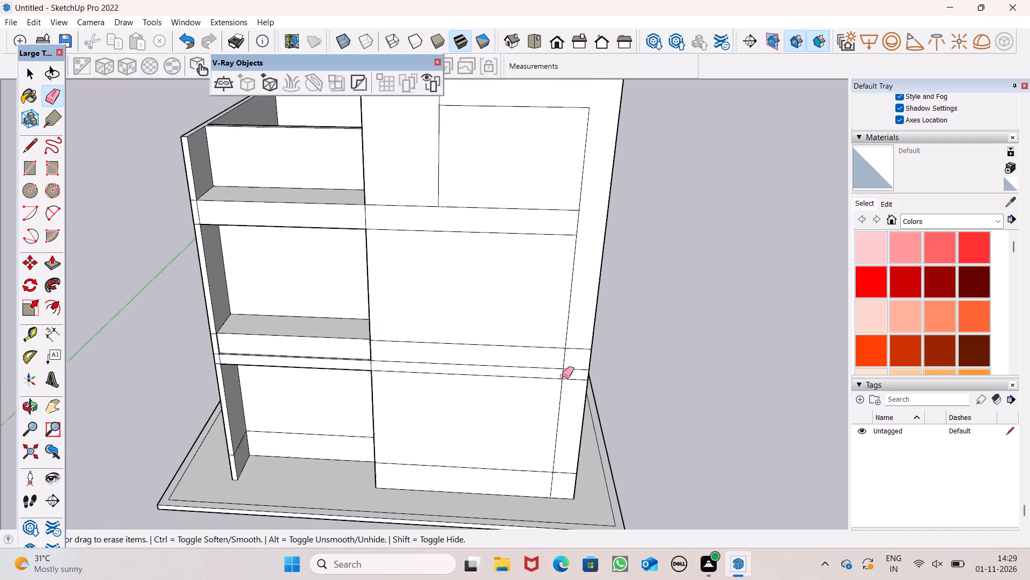
scroll(562, 376, up, 4)
drag(590, 315, 580, 388)
scroll(590, 231, down, 7)
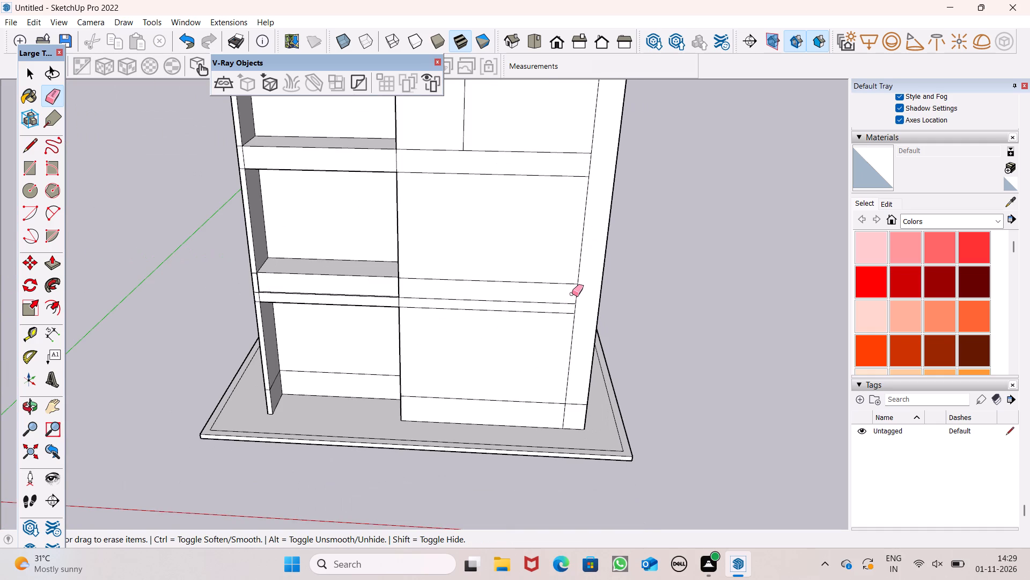
scroll(584, 439, up, 4)
drag(559, 381, 559, 395)
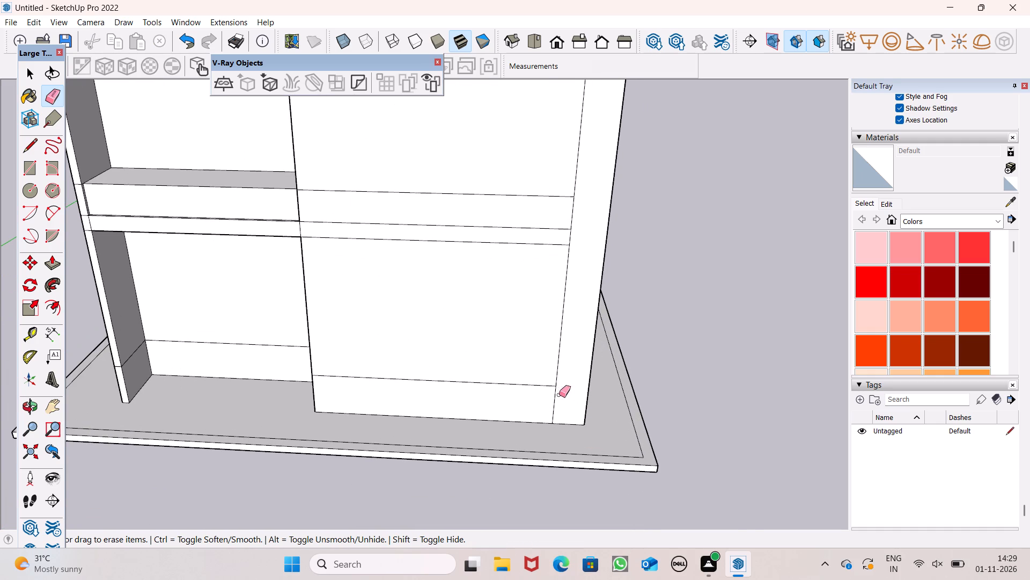
scroll(546, 442, down, 7)
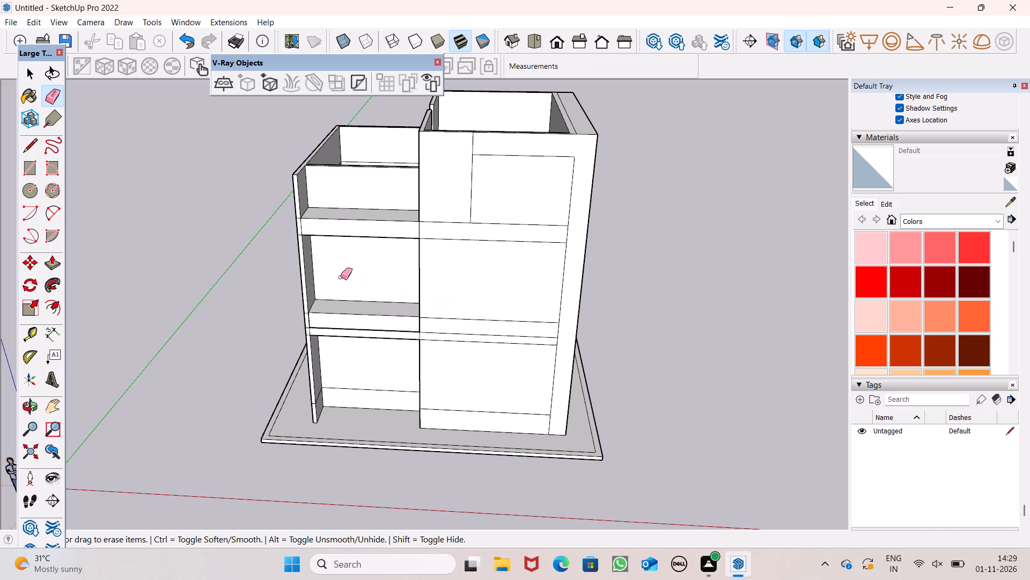
Start the Line tool for further edges on the taller block's front face.
click(27, 142)
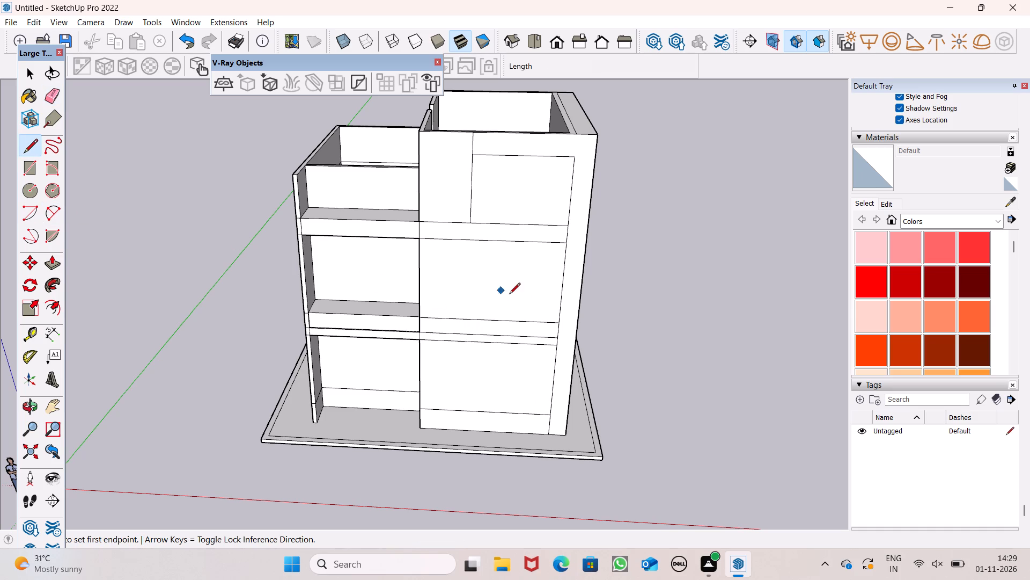
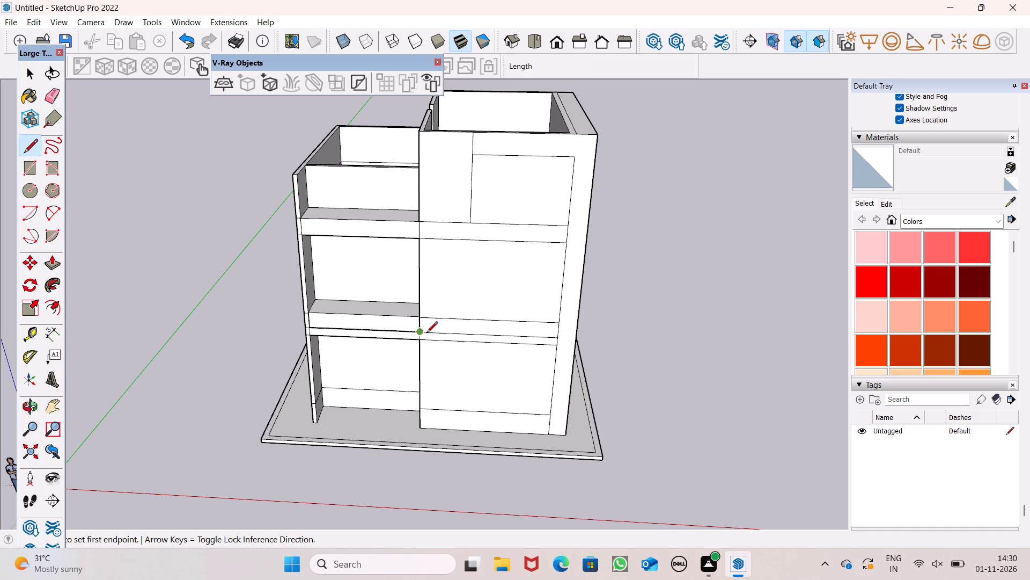
Draw a 14' vertical line on the taller block's front face, from the upper slab band's top edge to the lower band's bottom line.
scroll(470, 316, up, 2)
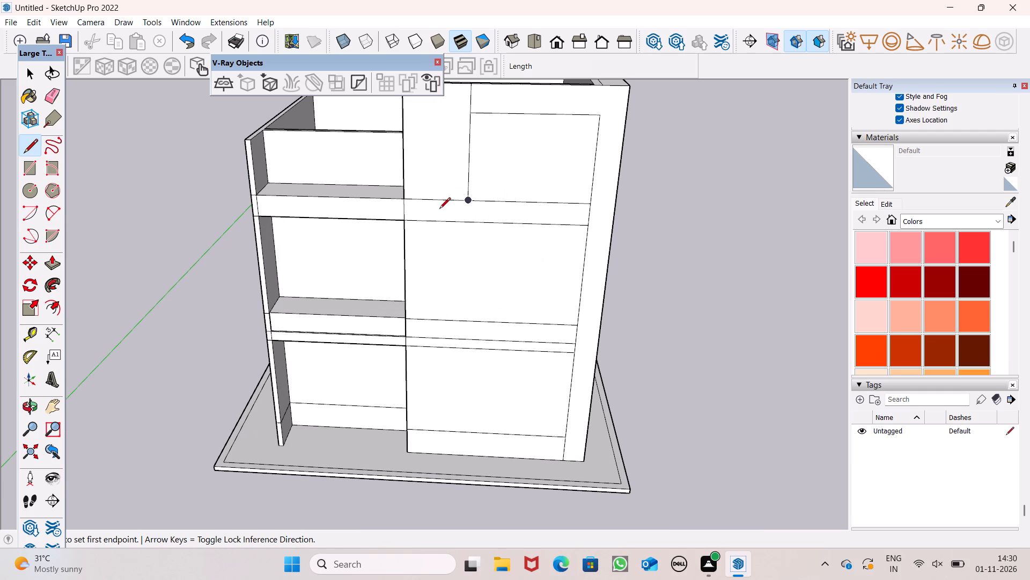
scroll(433, 213, down, 2)
scroll(493, 215, up, 2)
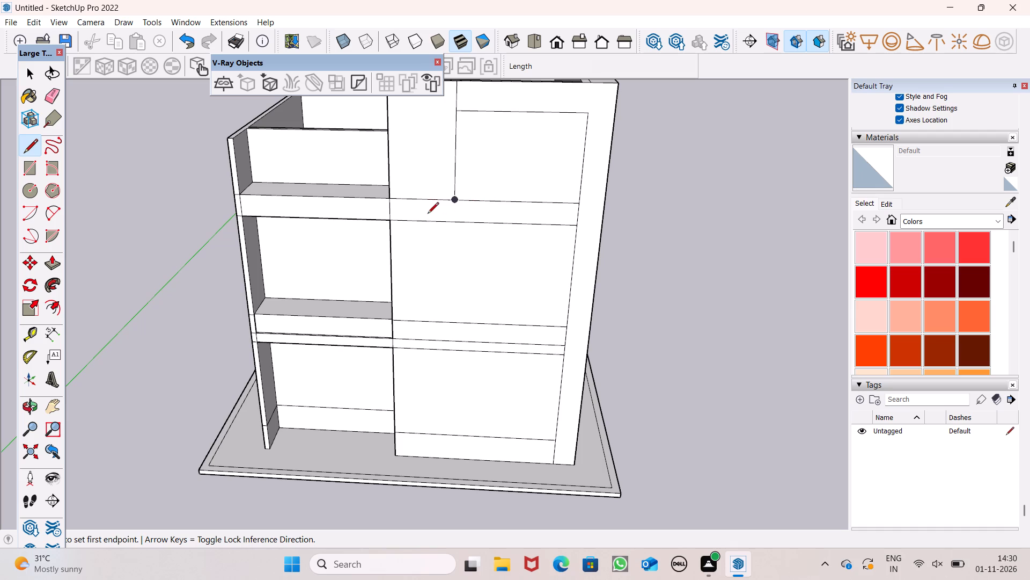
click(473, 199)
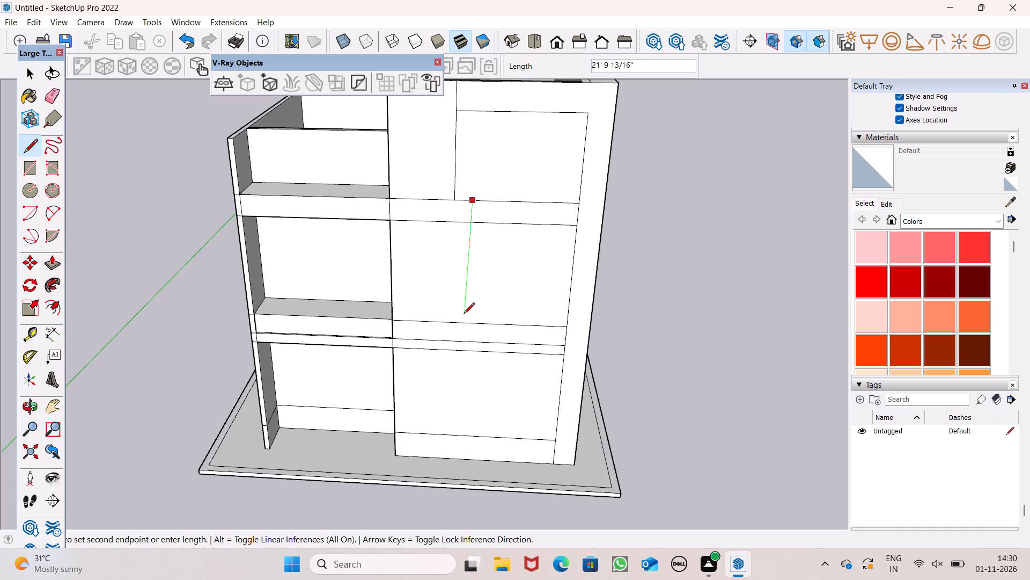
click(469, 341)
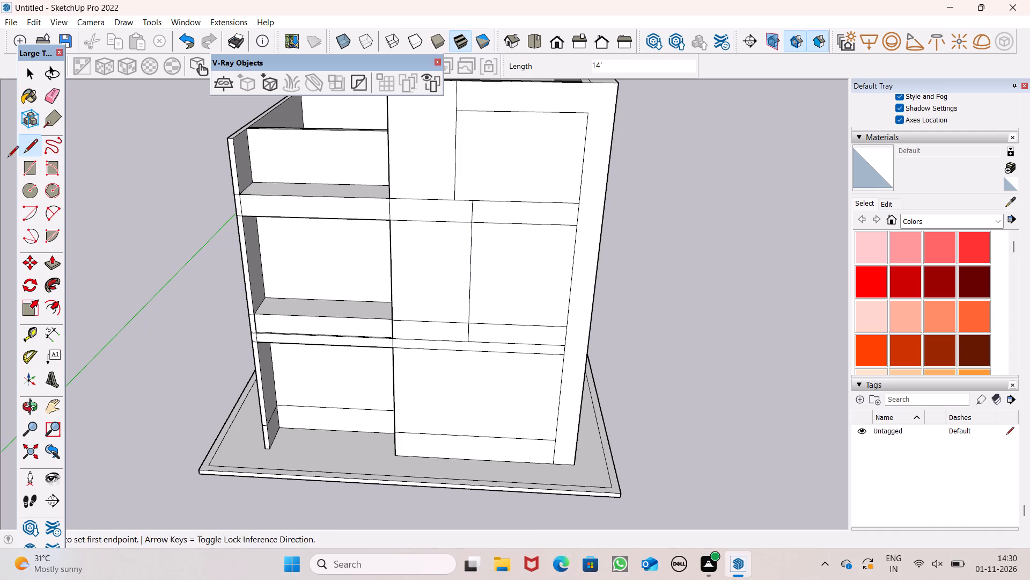
Erase the short vertical edge separating the upper slab band from the taller block's front face.
drag(55, 267, 71, 259)
click(54, 96)
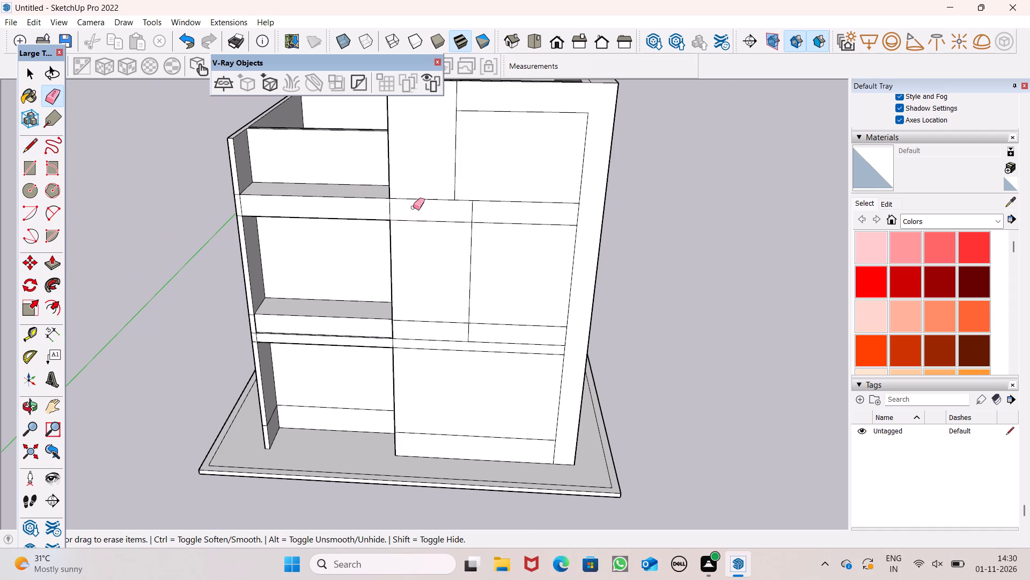
scroll(413, 207, up, 4)
drag(373, 209, 386, 206)
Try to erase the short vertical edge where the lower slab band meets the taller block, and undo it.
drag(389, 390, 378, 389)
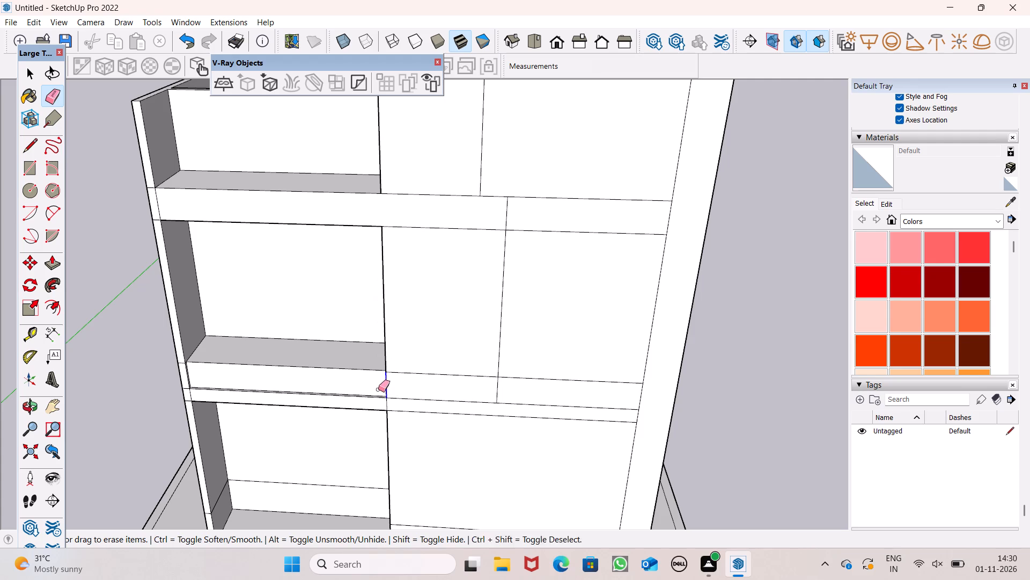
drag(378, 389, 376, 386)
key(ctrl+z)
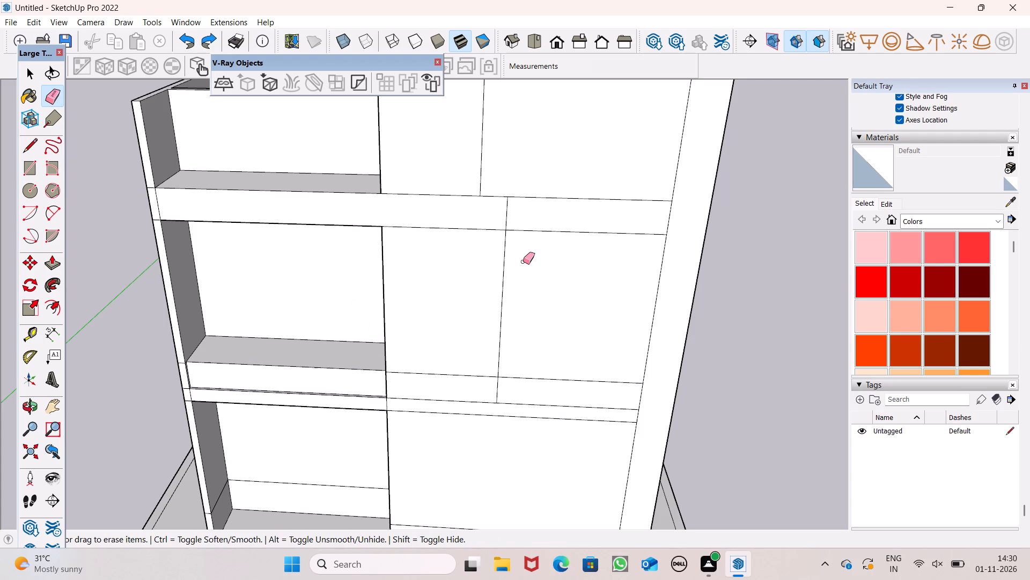
Push/Pull the lower slab band's front face 2 1/8" outward, flush with the taller block's front face.
middle_drag(438, 461, 610, 411)
key(space)
scroll(514, 351, up, 6)
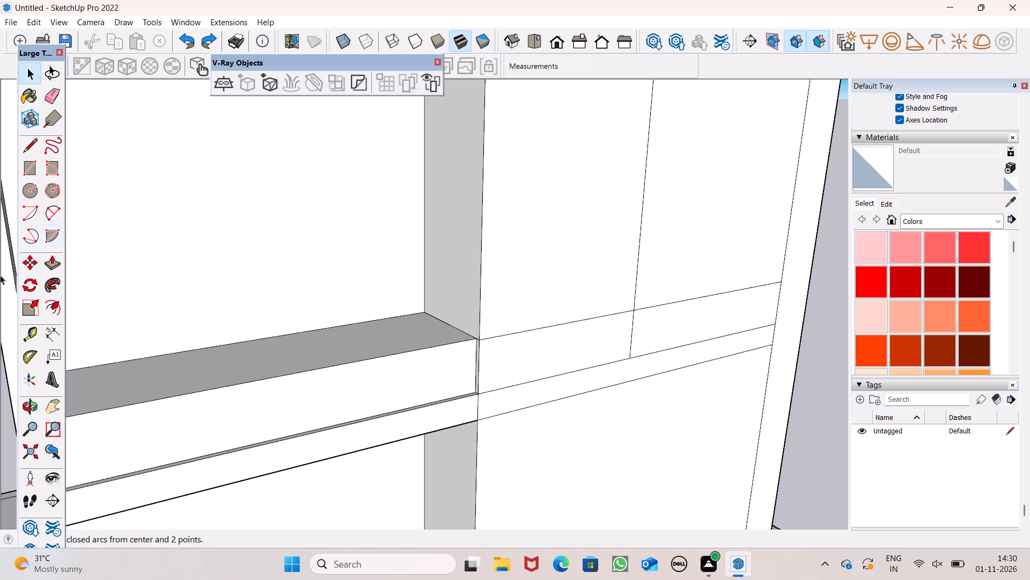
click(45, 263)
scroll(524, 383, up, 4)
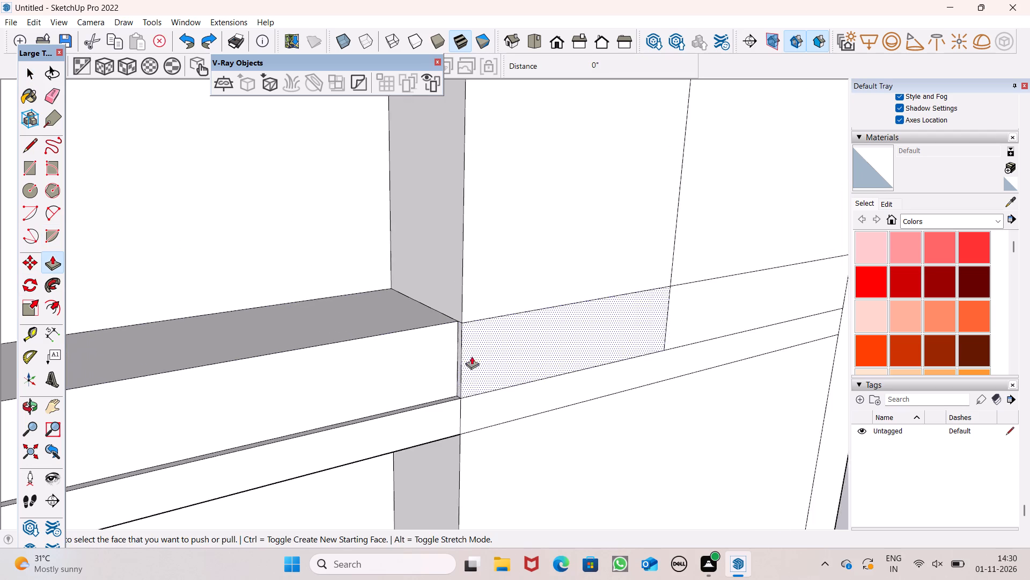
drag(403, 357, 471, 311)
scroll(594, 554, down, 5)
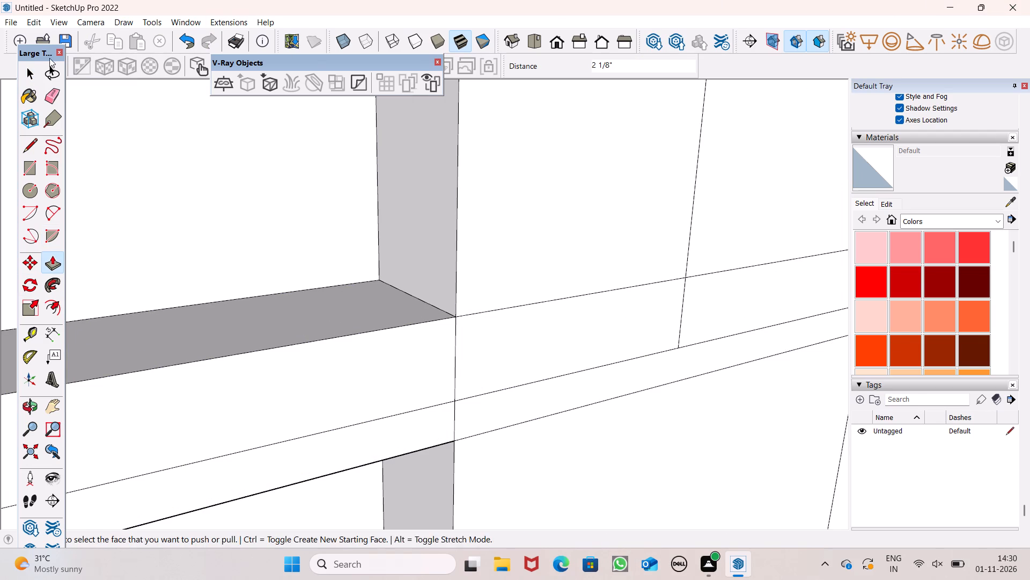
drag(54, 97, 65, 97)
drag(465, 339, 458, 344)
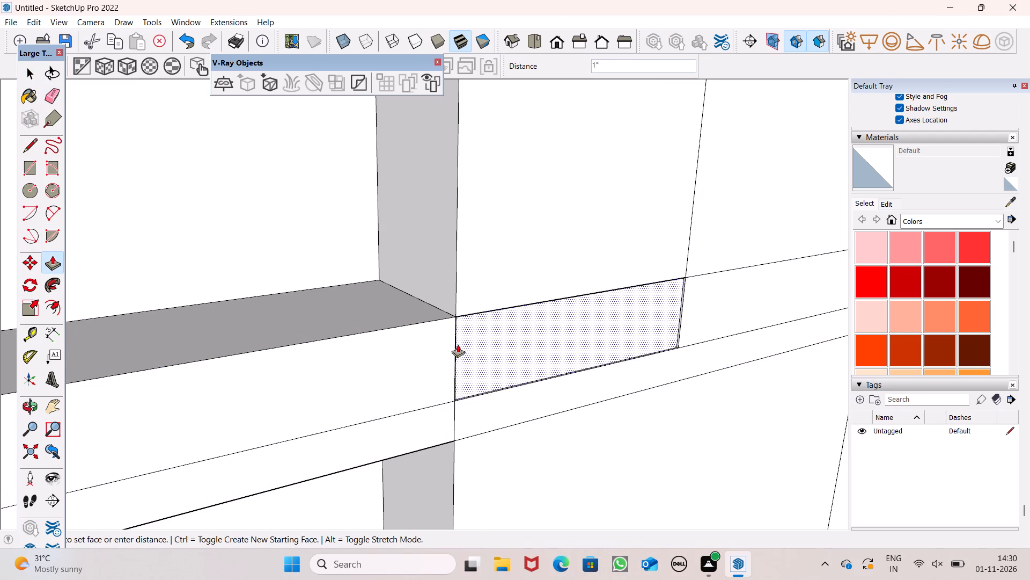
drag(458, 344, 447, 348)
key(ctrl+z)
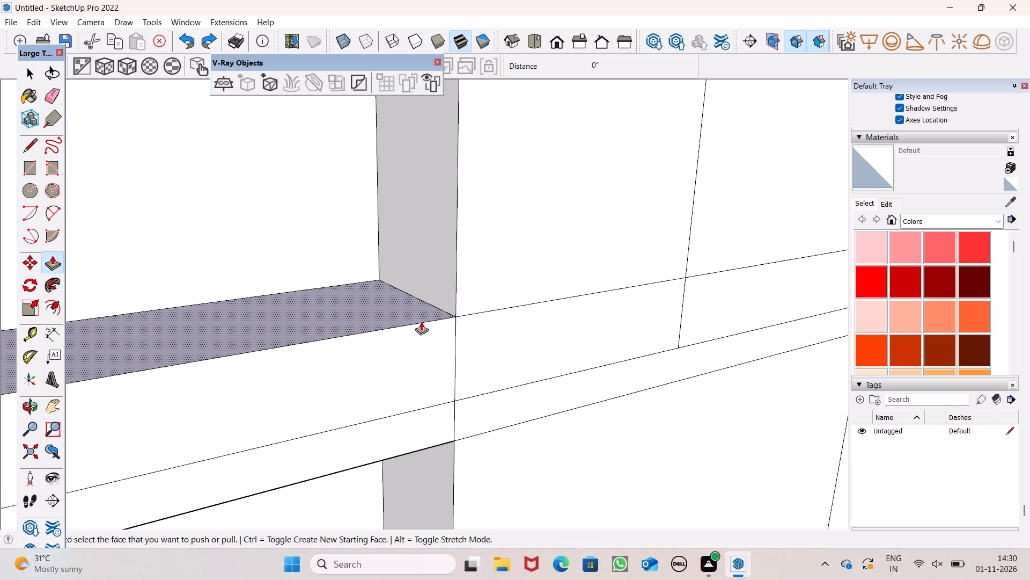
Erase the short vertical edge separating the lower slab band from the taller block's front face.
key(space)
click(47, 93)
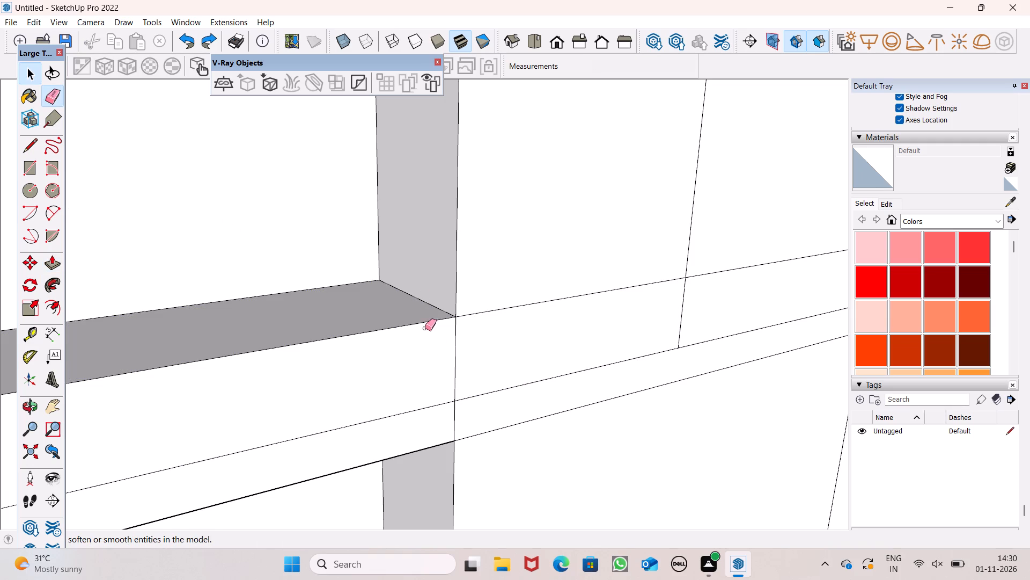
click(452, 353)
key(space)
Examine the slab bands and panel lines across the building's front from several angles.
scroll(543, 414, down, 3)
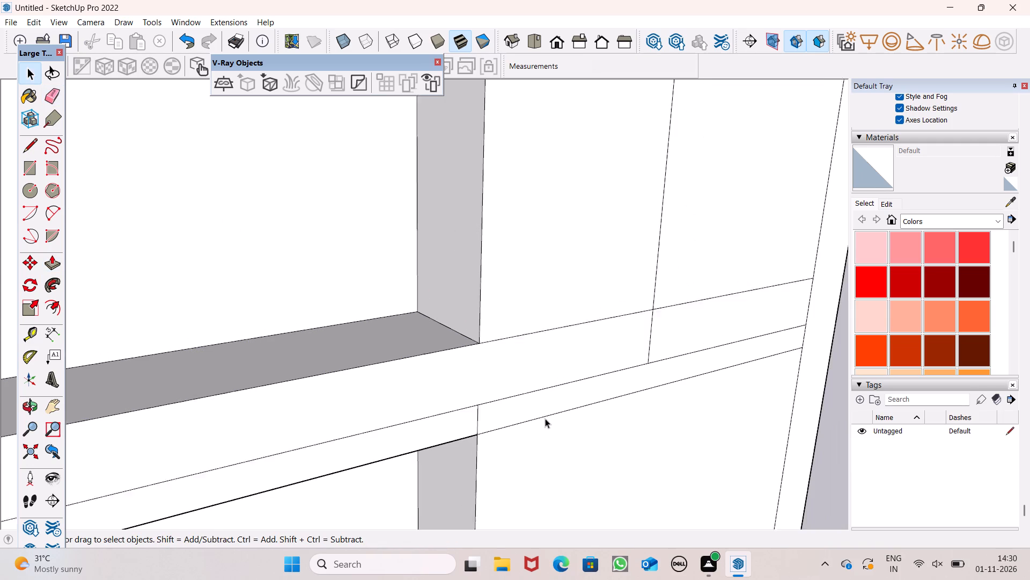
scroll(545, 418, down, 7)
scroll(420, 245, down, 3)
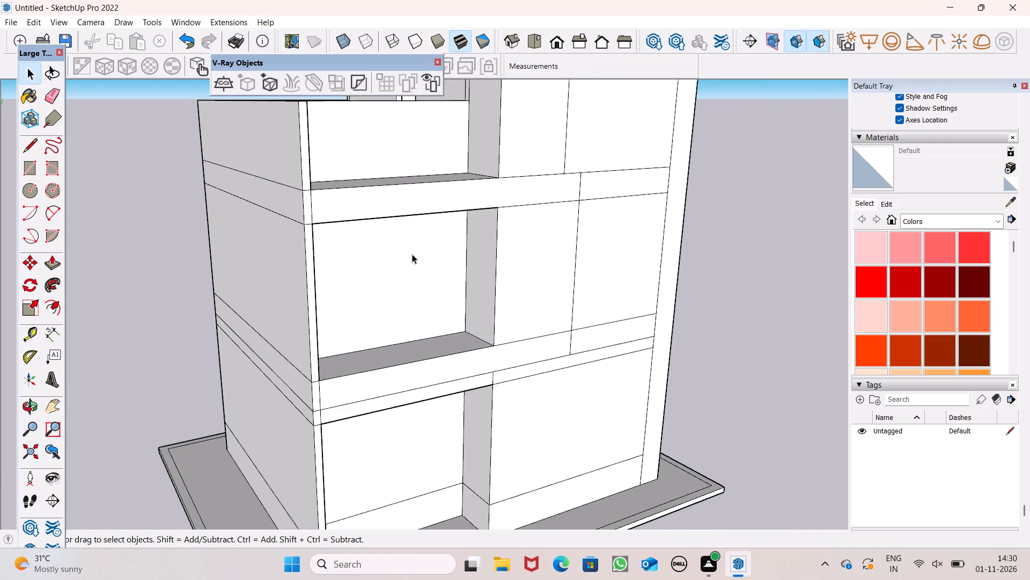
scroll(412, 254, down, 5)
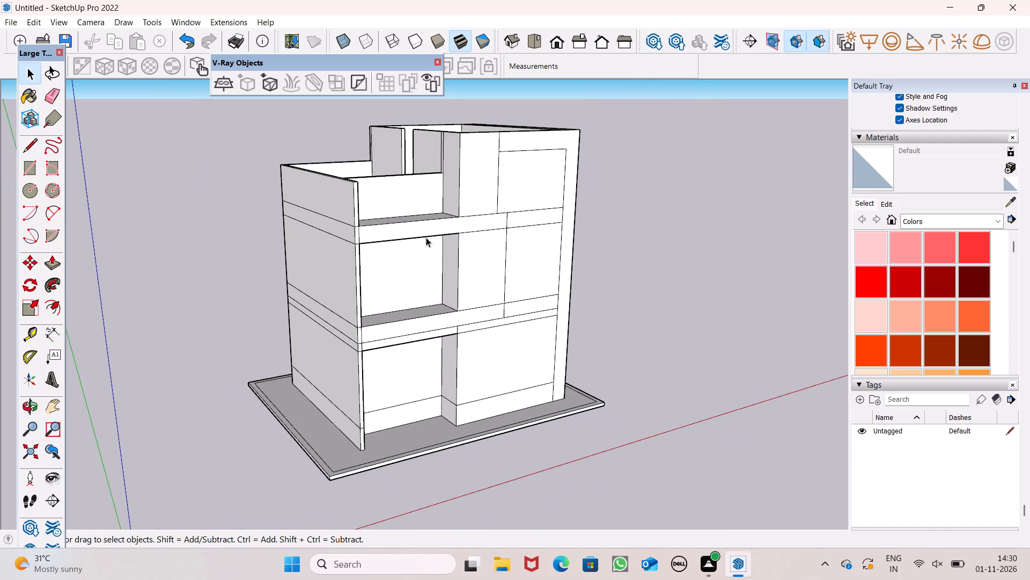
scroll(459, 266, down, 2)
middle_drag(476, 305, 457, 316)
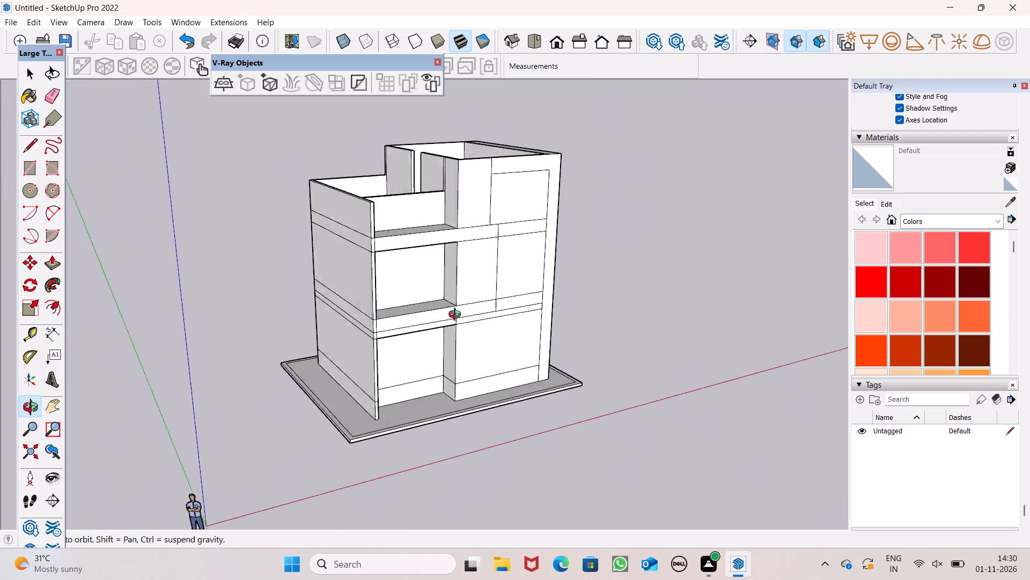
middle_drag(457, 316, 458, 339)
scroll(391, 317, down, 1)
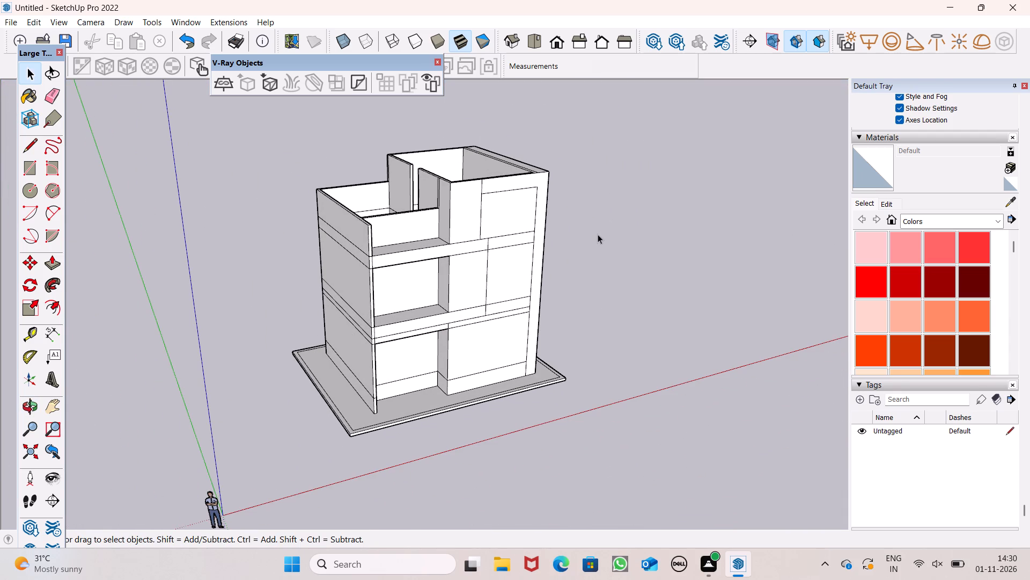
scroll(497, 240, up, 5)
scroll(469, 228, down, 3)
middle_drag(507, 255, 507, 254)
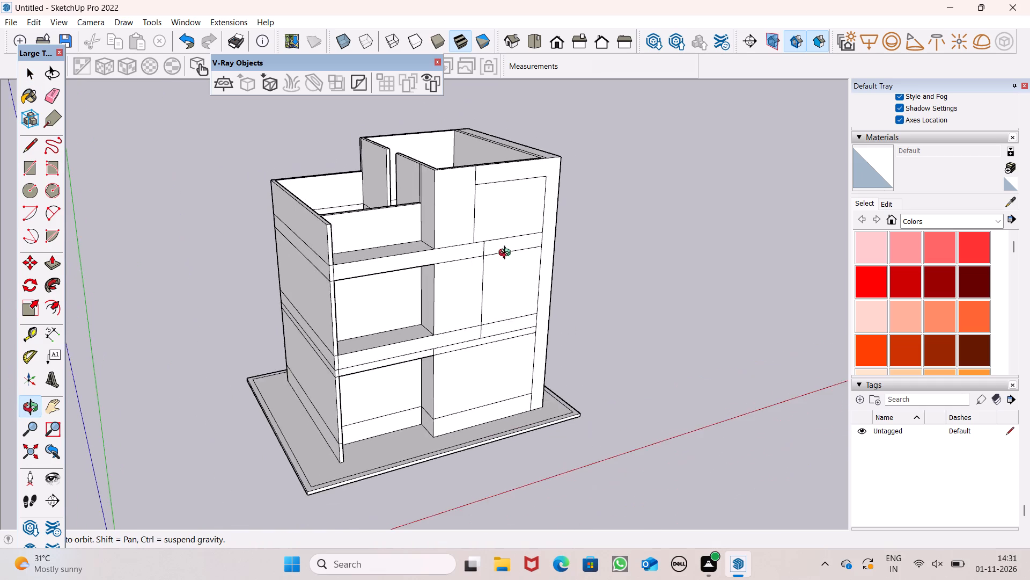
middle_drag(507, 254, 426, 206)
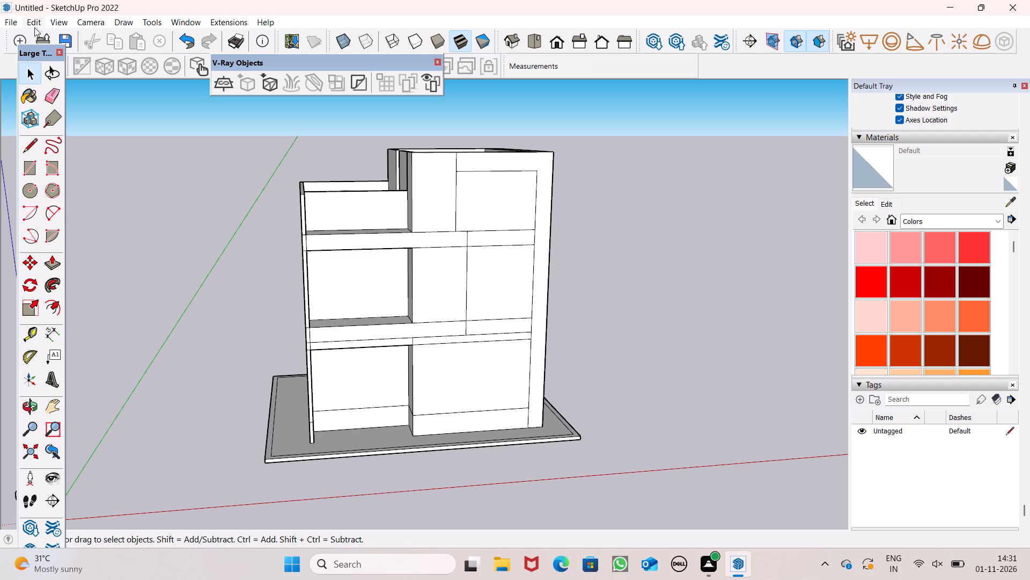
Push/Pull the lower slab band, the taller block's panel between the bands, and the upper slab band outward 10 5/8" to form one projection.
click(47, 264)
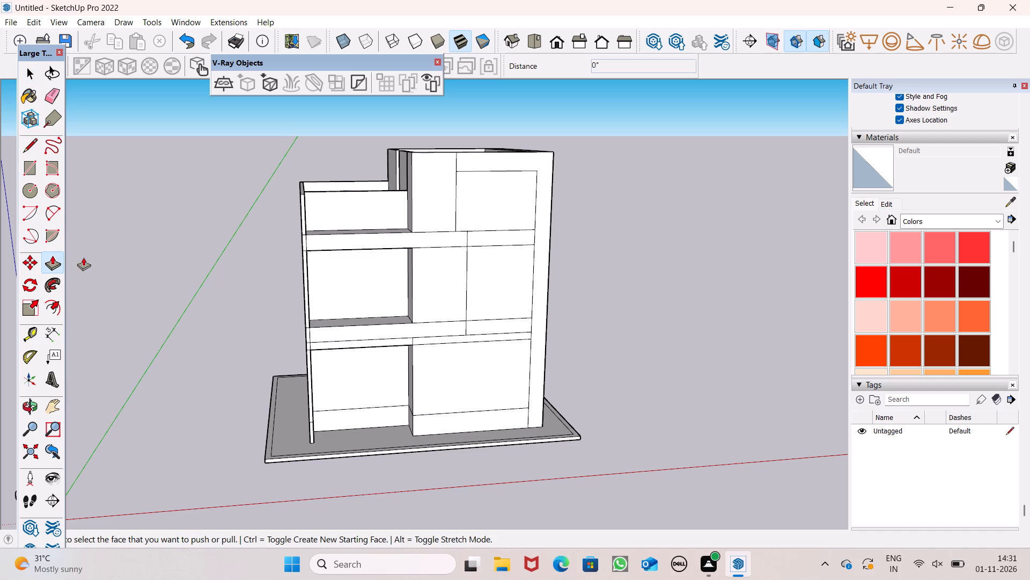
scroll(329, 293, up, 4)
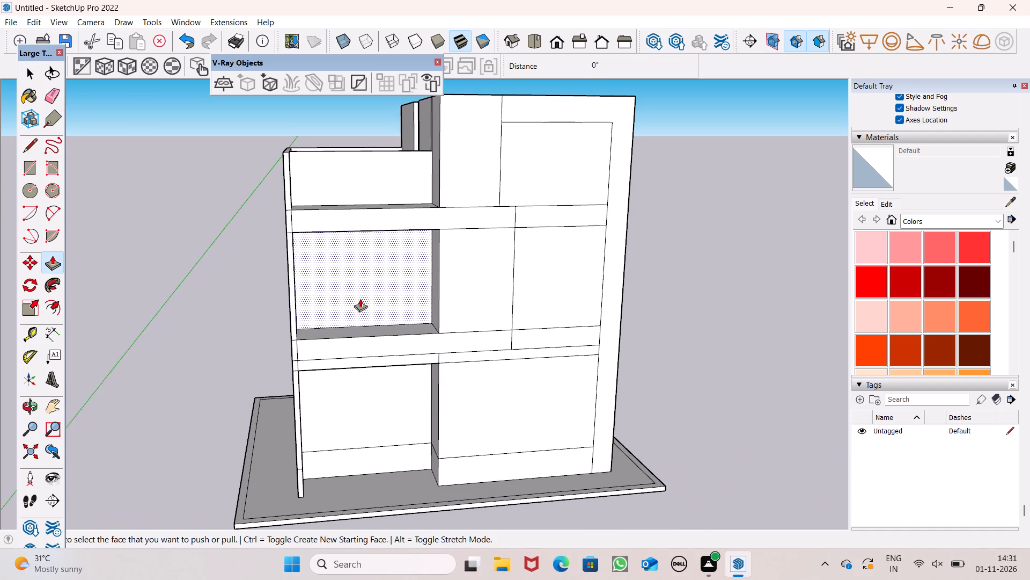
scroll(360, 300, down, 3)
middle_drag(408, 342, 393, 447)
scroll(454, 377, up, 6)
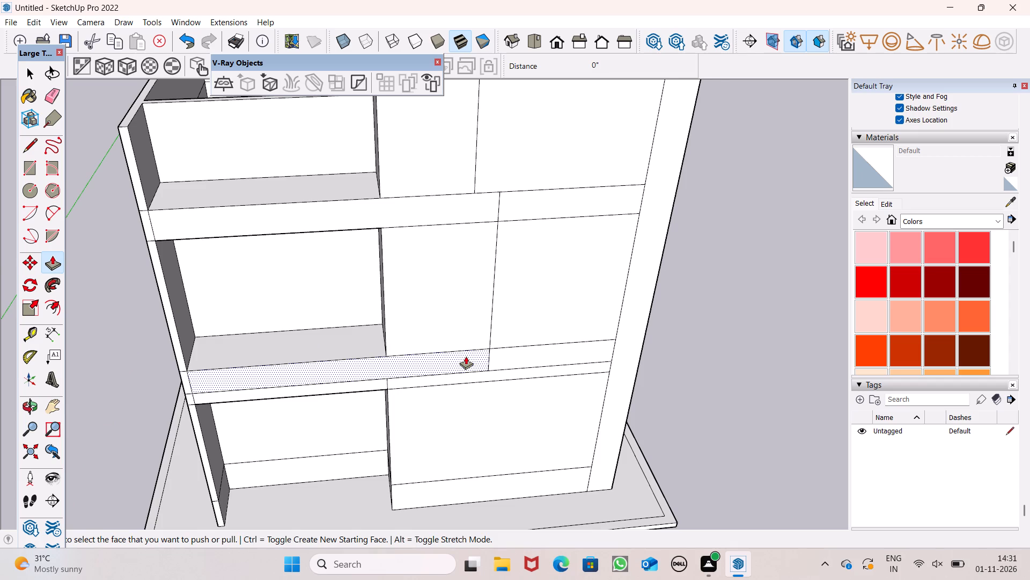
drag(465, 357, 468, 365)
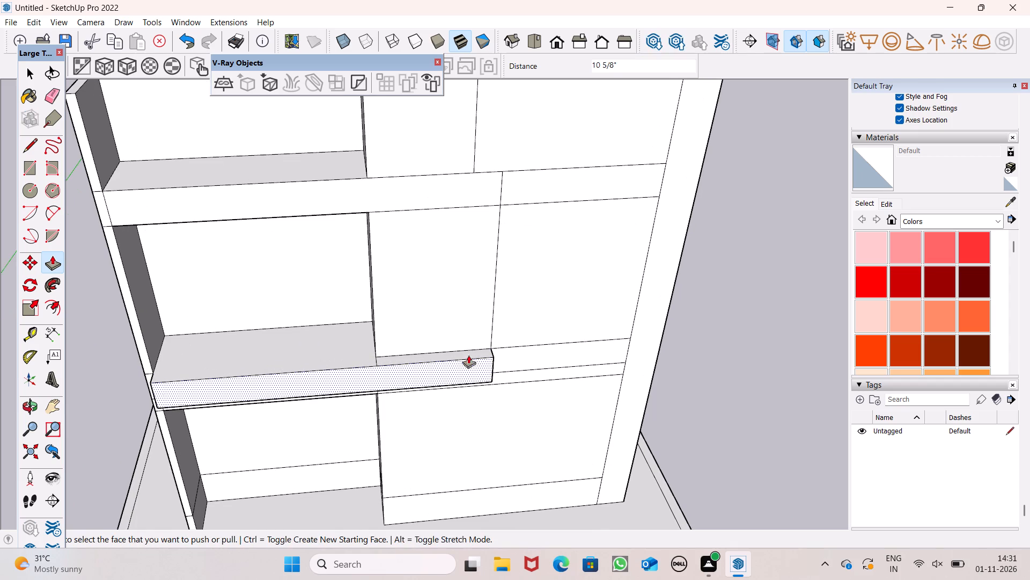
drag(470, 324, 430, 369)
drag(372, 199, 374, 213)
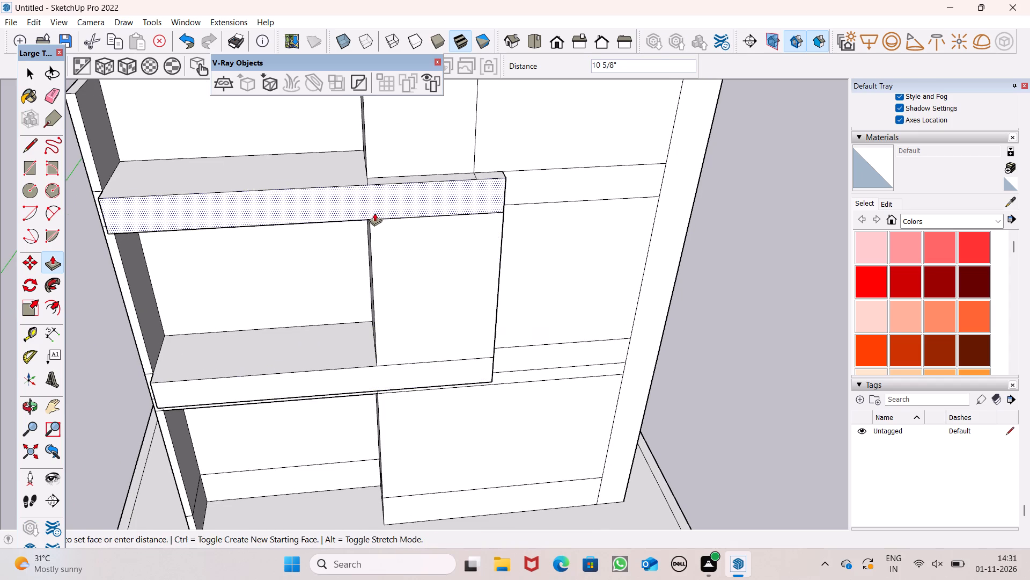
drag(374, 213, 377, 222)
Extend the projecting upper band's end face 6" to the outer face of the lower block's side wall.
scroll(352, 234, down, 5)
middle_drag(257, 314, 286, 259)
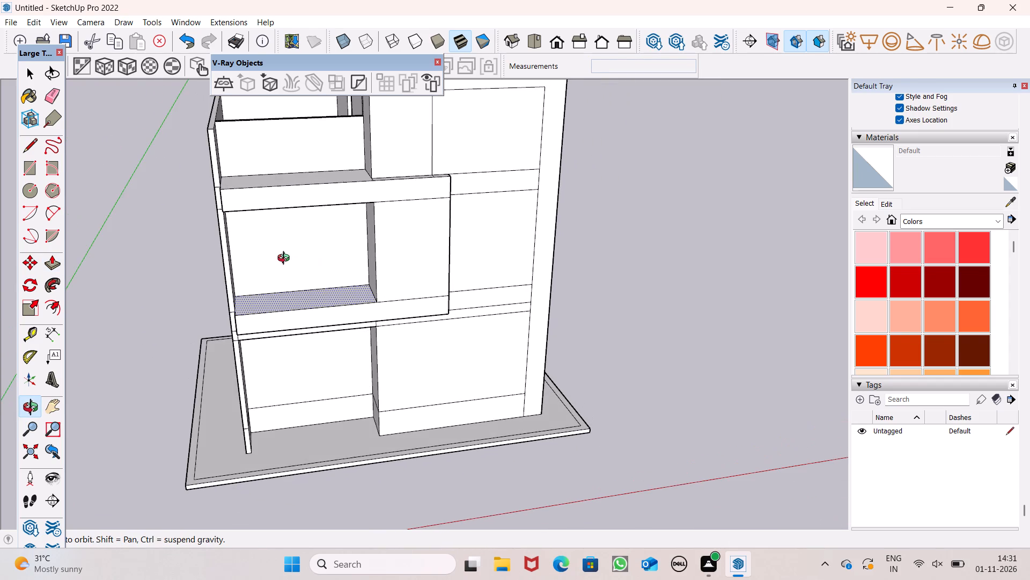
middle_drag(286, 259, 374, 255)
scroll(234, 213, up, 5)
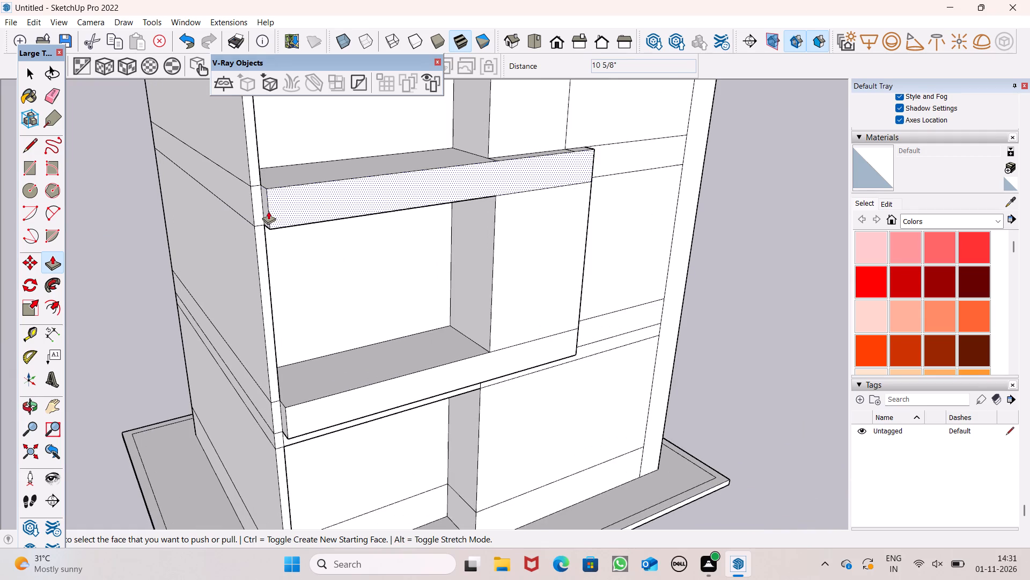
scroll(259, 209, up, 5)
drag(267, 204, 261, 204)
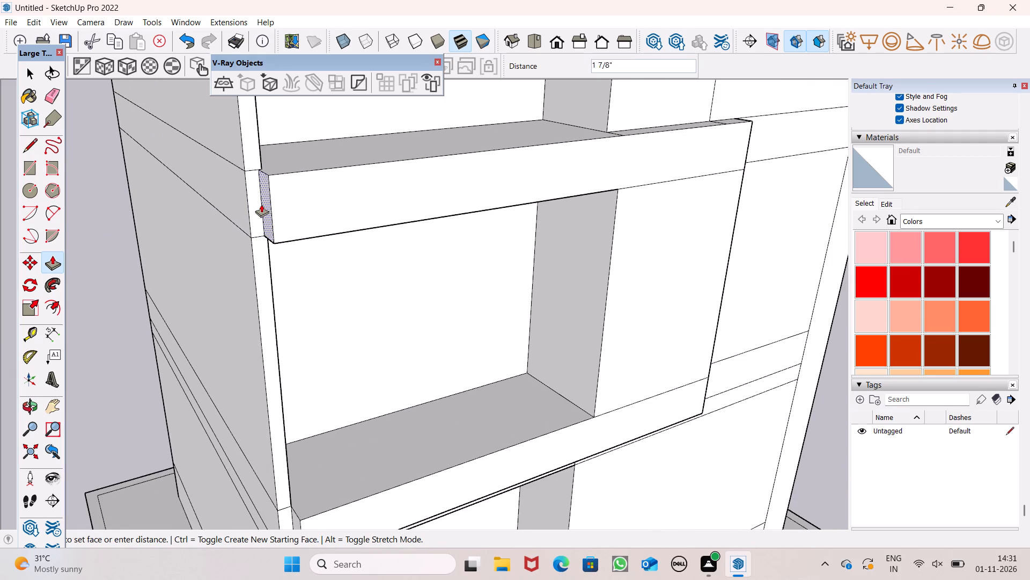
drag(261, 204, 247, 180)
scroll(240, 151, down, 3)
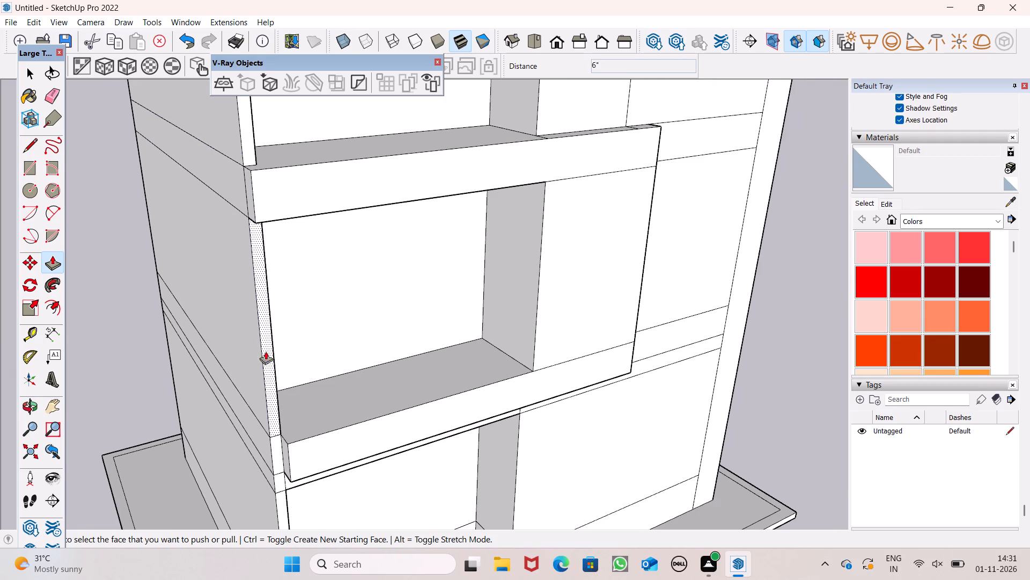
Extend the projecting lower band's end face to the outer face of the lower block's side wall.
middle_drag(260, 336, 258, 294)
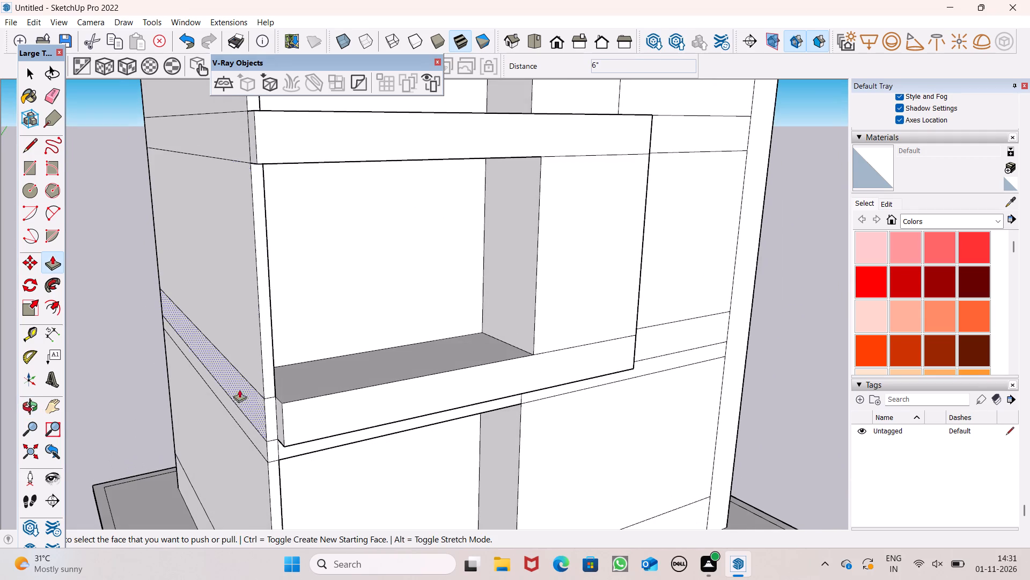
scroll(271, 439, up, 3)
drag(282, 414, 262, 389)
scroll(337, 390, down, 3)
Push/Pull the side wall's narrow front face between the two bands outward 10 5/8" to close the projecting frame.
middle_drag(343, 409, 187, 447)
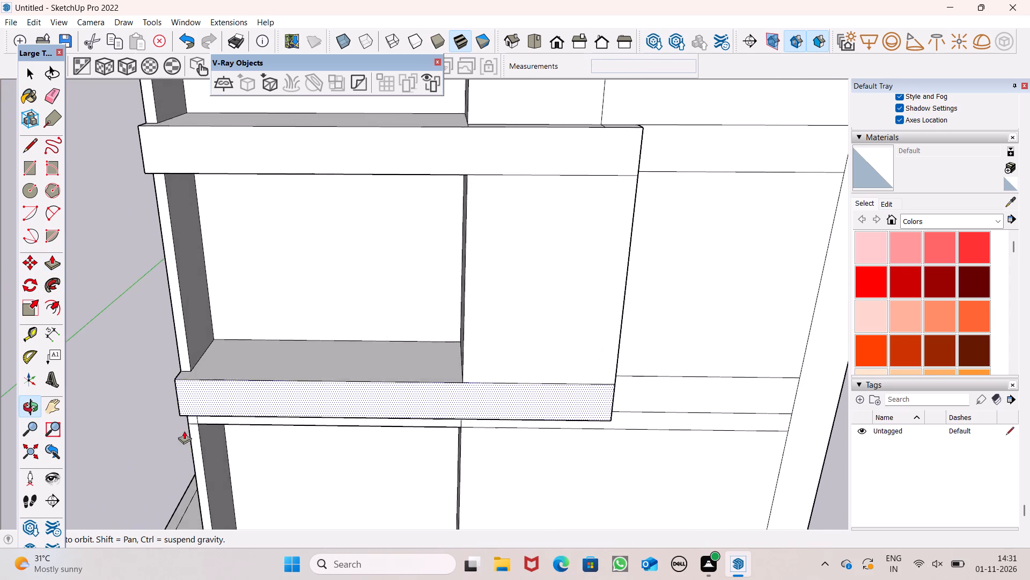
scroll(194, 357, up, 4)
drag(176, 351, 187, 386)
Draw two lines enclosing a small rectangle about 5 15/16" wide on the upper band's underside, at the balcony frame's outer front corner.
scroll(200, 386, down, 6)
middle_drag(217, 382, 241, 289)
scroll(232, 344, down, 5)
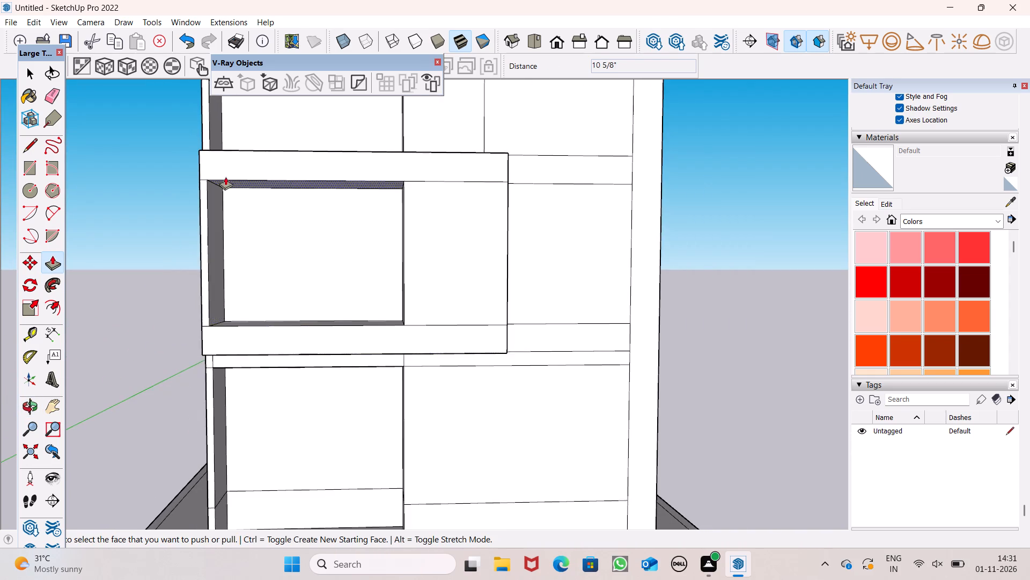
scroll(230, 164, up, 5)
click(23, 139)
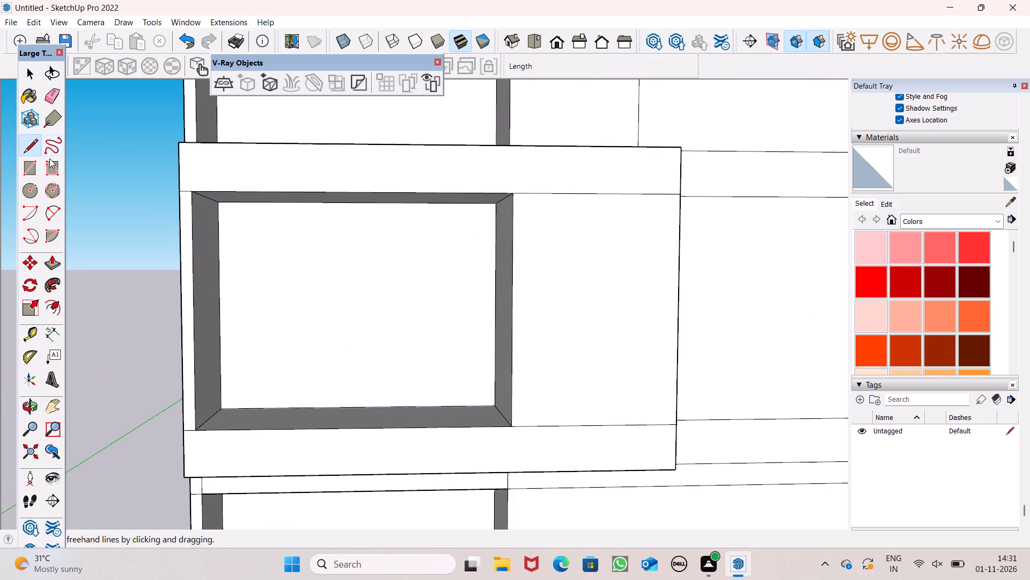
middle_drag(101, 180, 122, 102)
scroll(205, 227, down, 1)
middle_drag(219, 215, 221, 195)
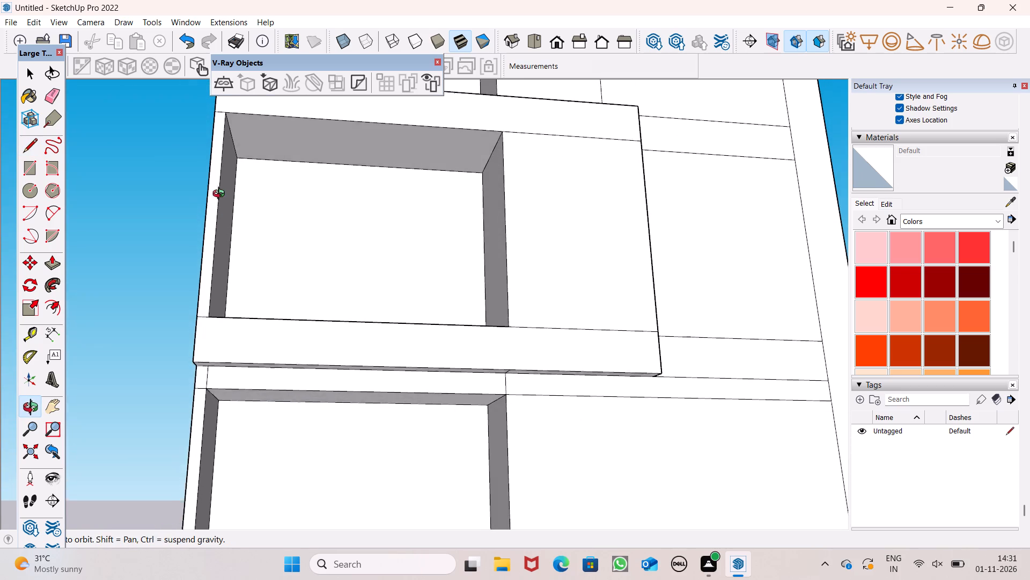
middle_drag(221, 195, 223, 162)
scroll(213, 209, down, 2)
scroll(261, 118, up, 12)
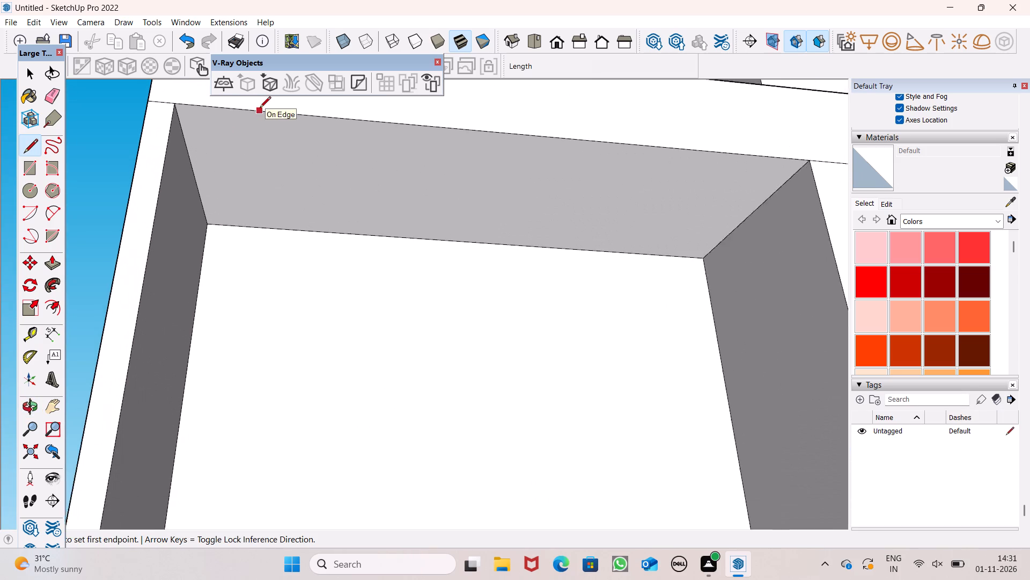
click(180, 136)
click(234, 140)
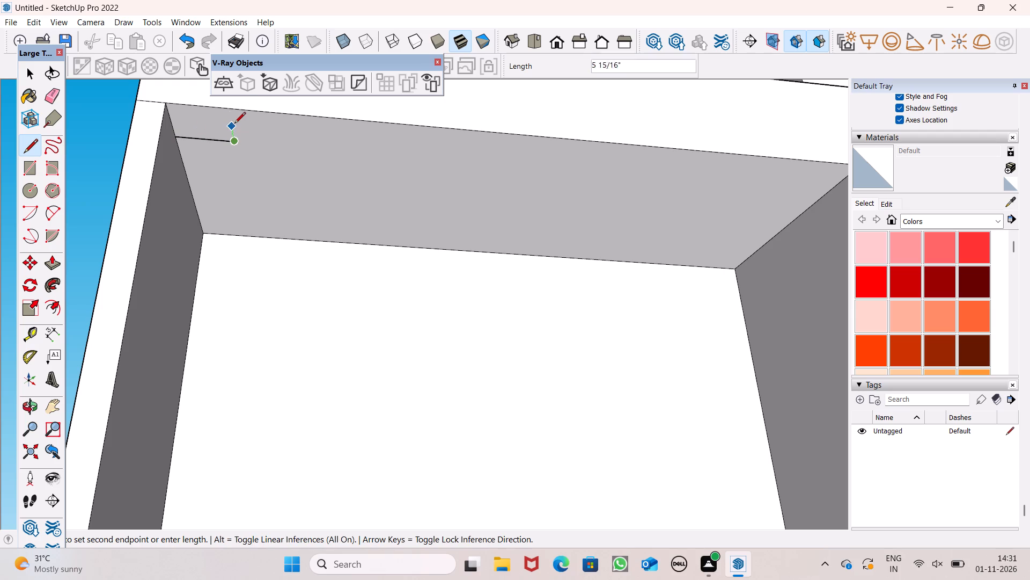
click(232, 111)
key(space)
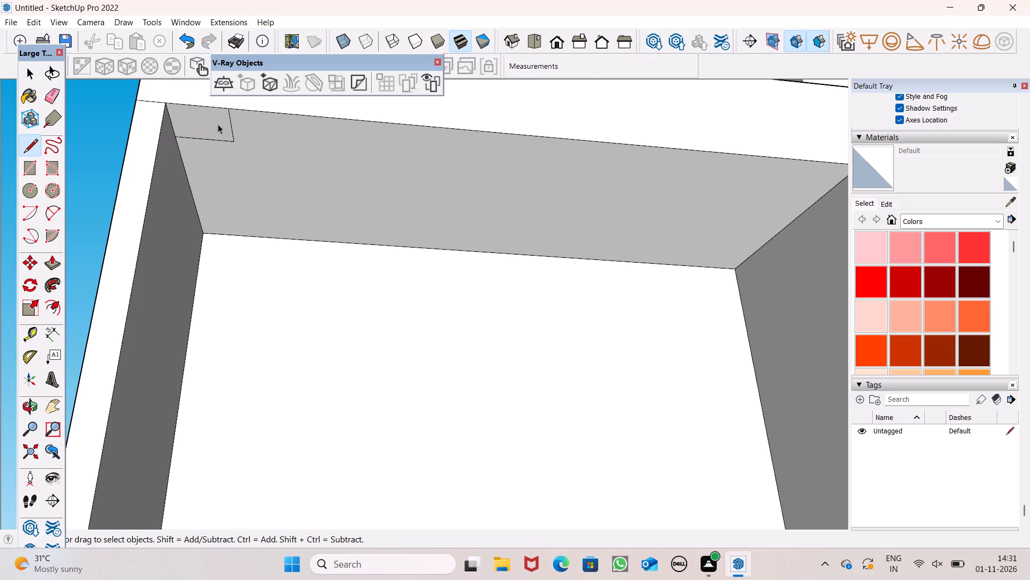
Push/Pull the small corner rectangle down 10' to the lower band to form a post along the side wall.
scroll(217, 135, down, 8)
scroll(227, 180, down, 3)
middle_drag(234, 235, 183, 357)
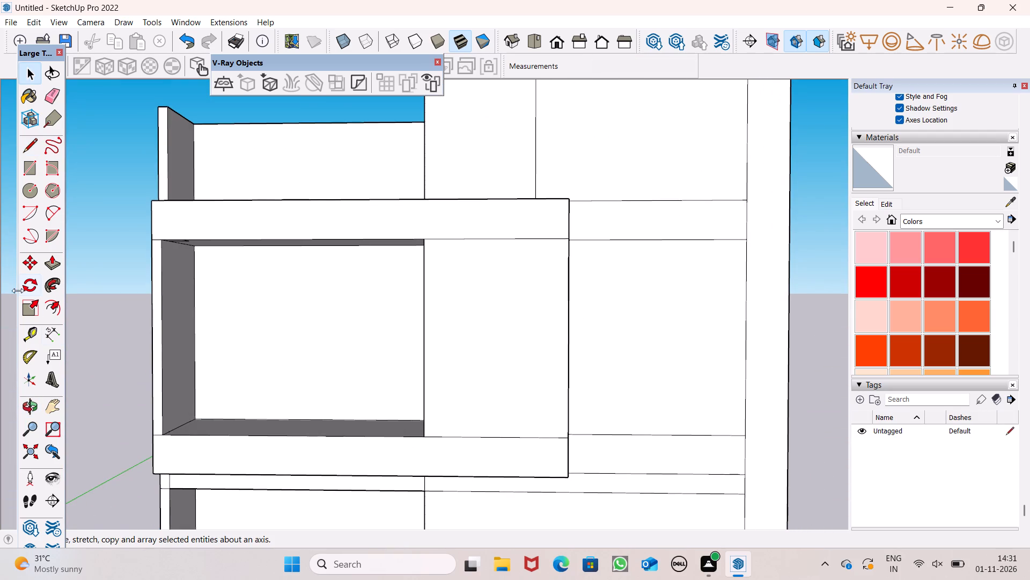
click(51, 263)
scroll(177, 229, down, 2)
middle_drag(214, 269, 238, 177)
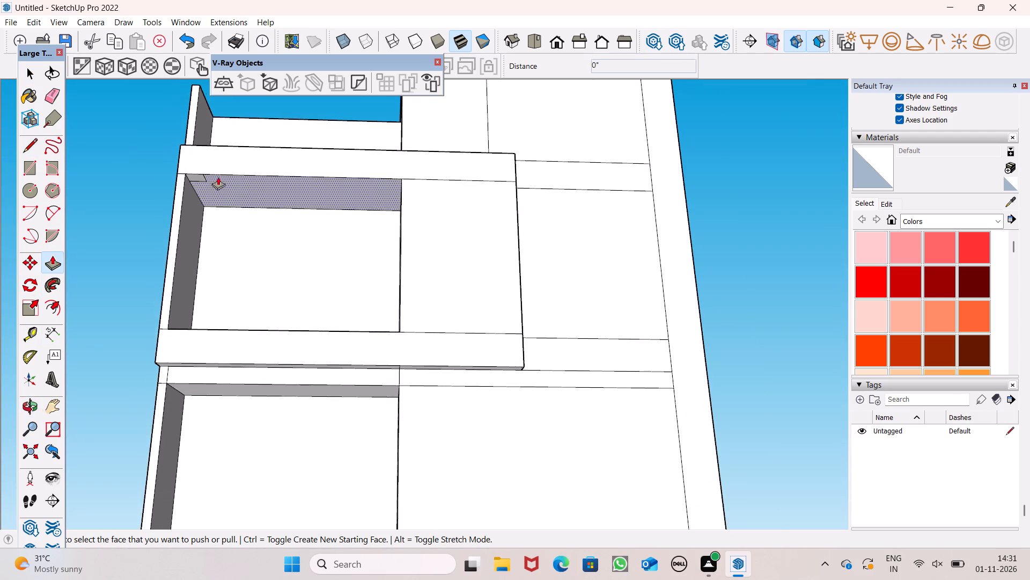
scroll(212, 177, up, 4)
drag(185, 177, 156, 398)
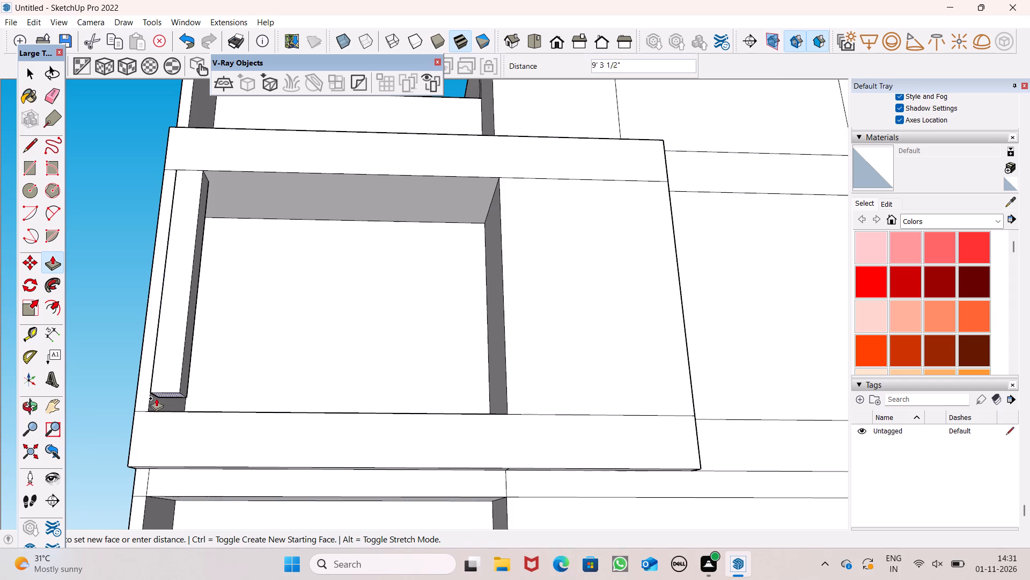
drag(156, 398, 152, 406)
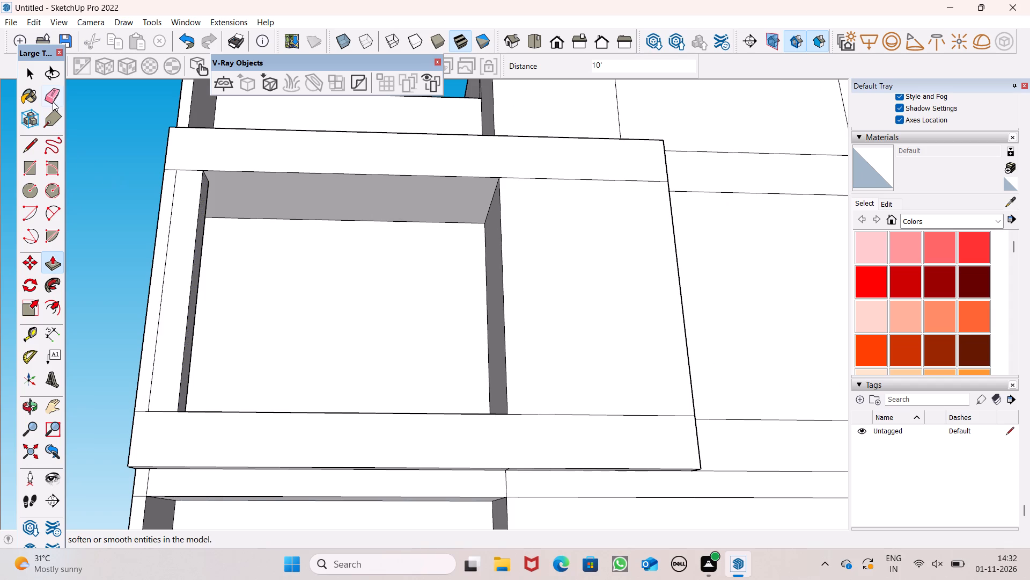
Erase the vertical seam between the new corner post and the side wall's front face.
drag(51, 96, 72, 117)
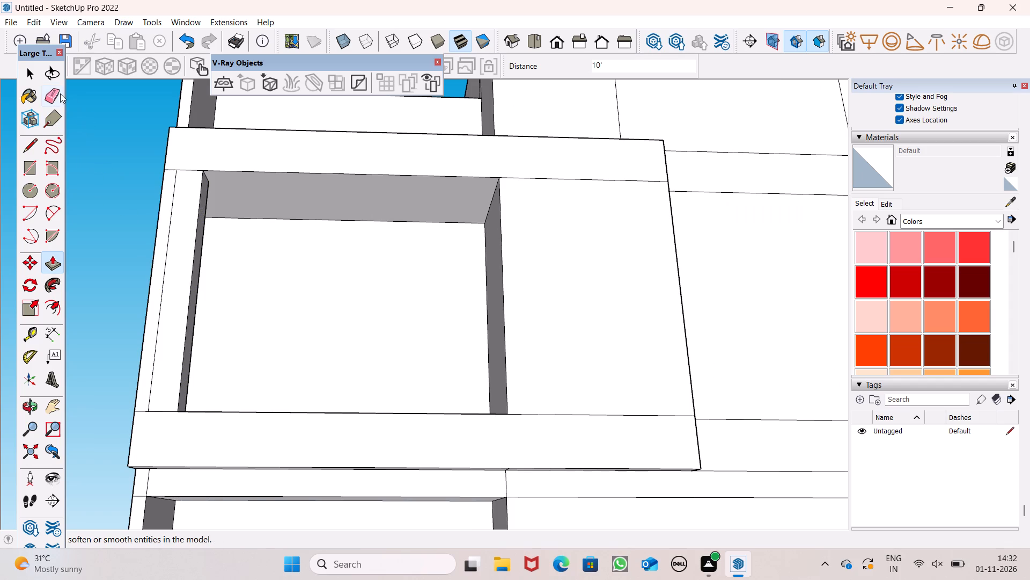
click(60, 92)
click(170, 228)
Erase the short leftover edge across the upper band's top strip in front of the taller block.
scroll(141, 192, down, 4)
middle_drag(183, 340, 164, 419)
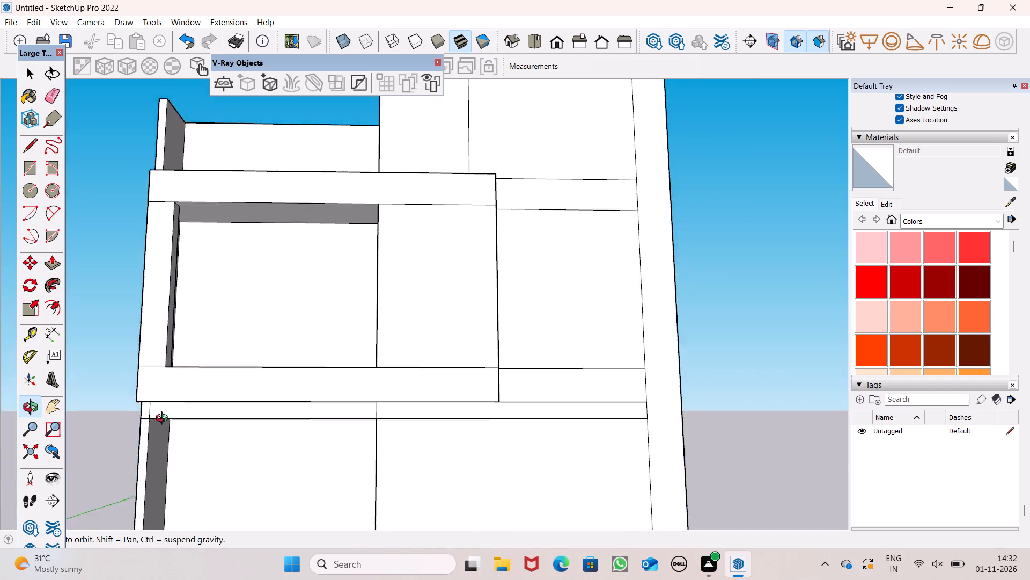
middle_drag(164, 419, 135, 469)
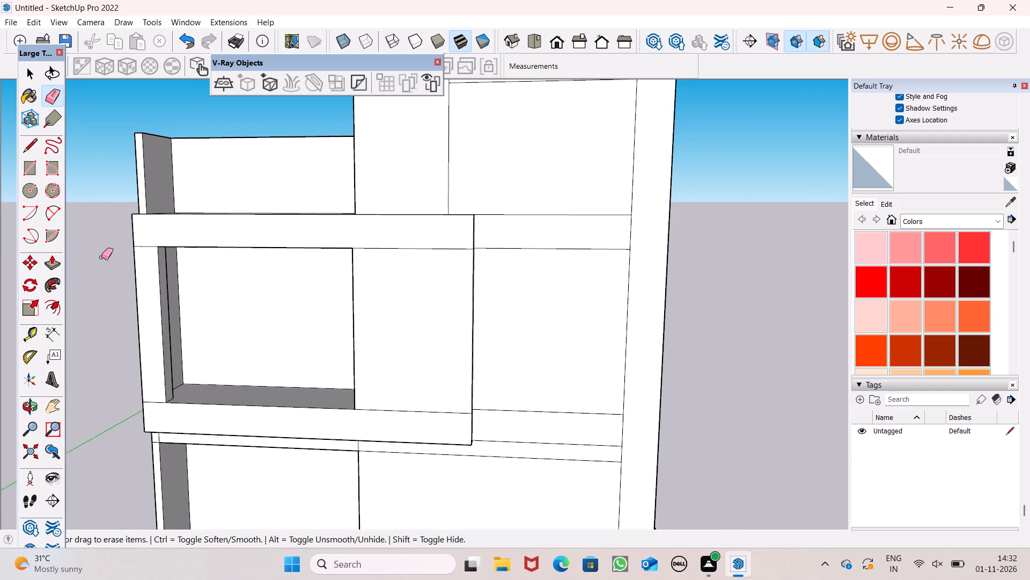
scroll(101, 257, up, 1)
middle_drag(108, 257, 144, 256)
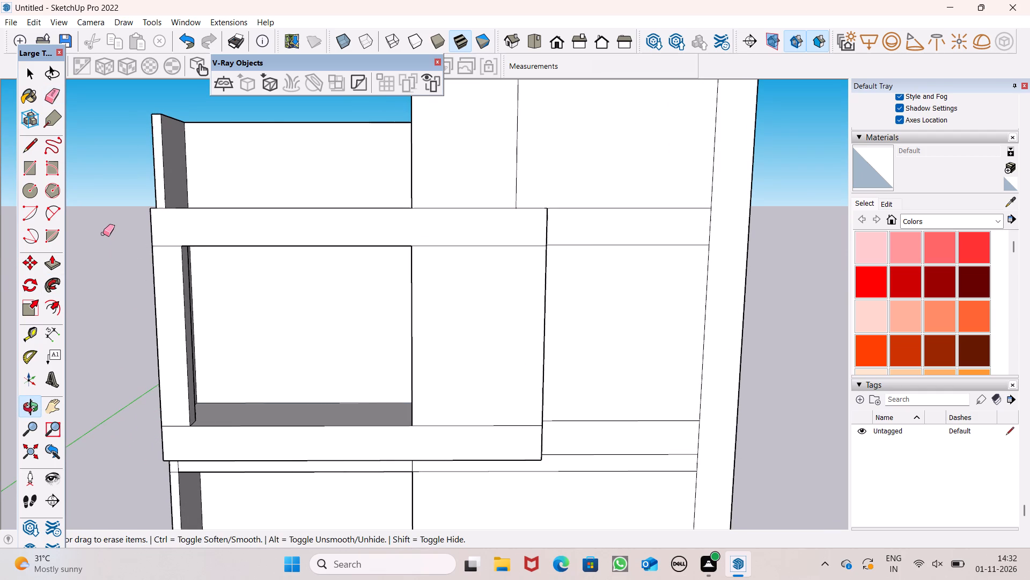
scroll(97, 234, down, 1)
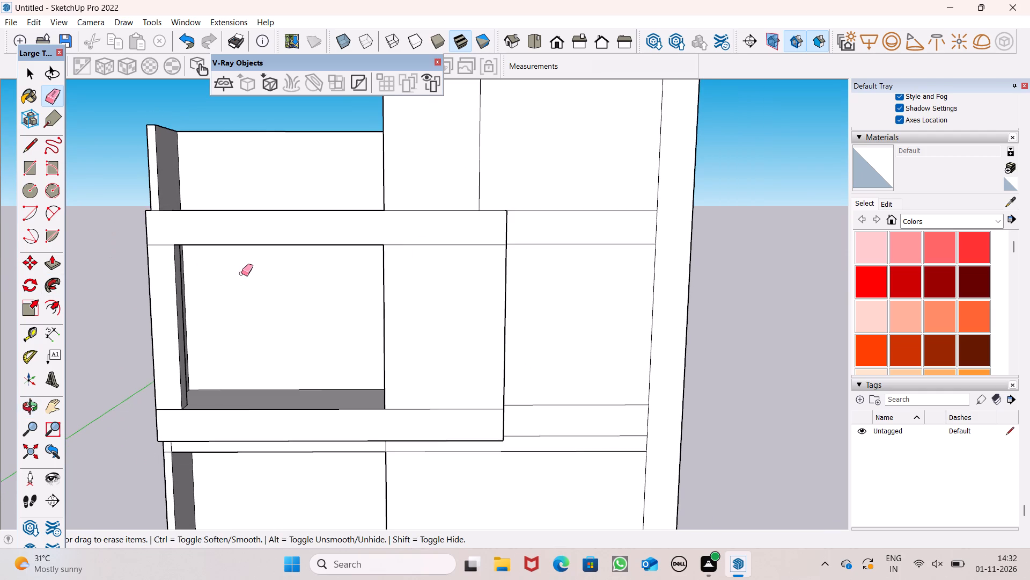
scroll(241, 273, down, 2)
middle_drag(257, 283, 255, 327)
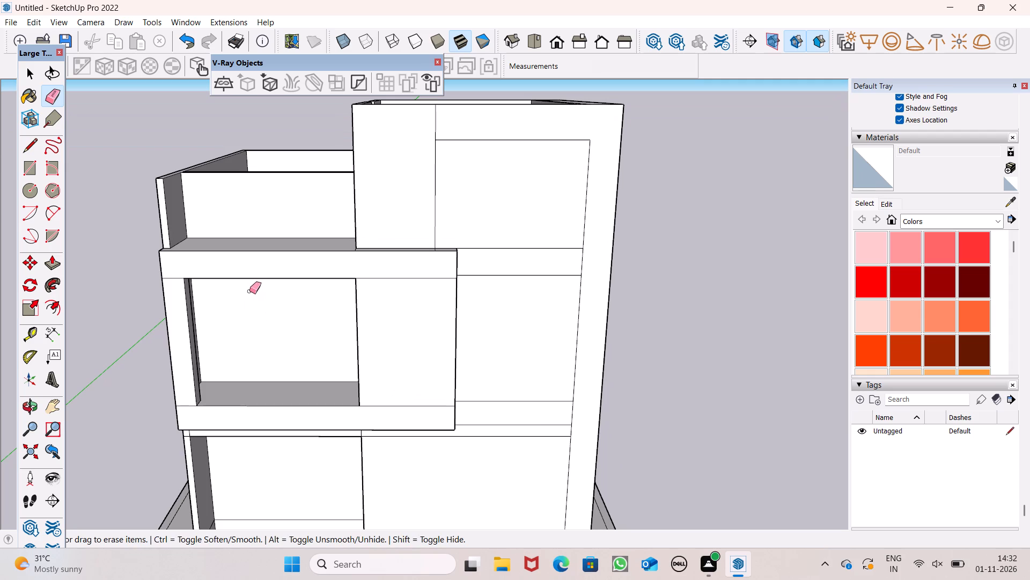
scroll(131, 263, down, 1)
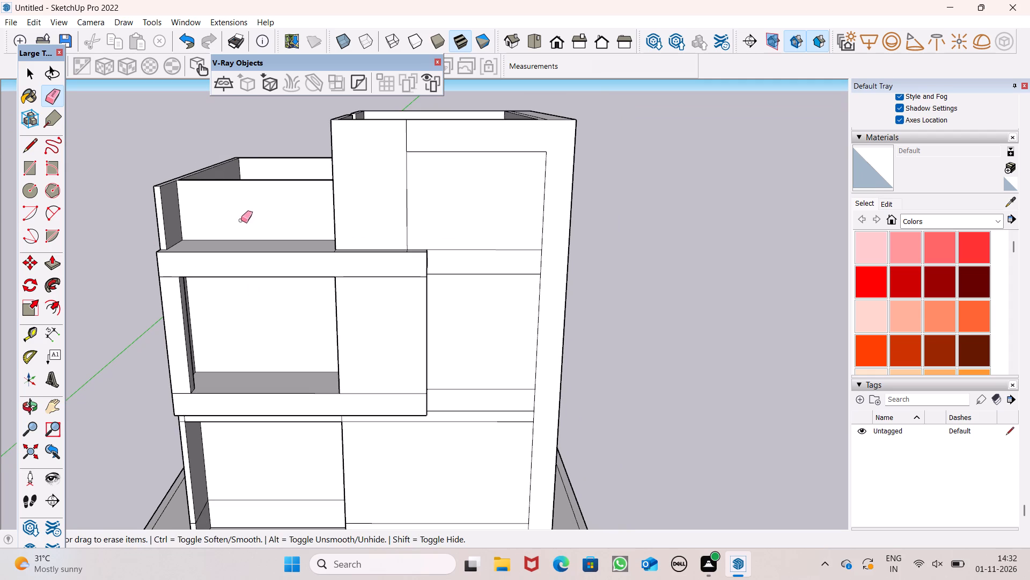
scroll(241, 220, up, 3)
scroll(213, 216, down, 1)
middle_drag(263, 250, 240, 306)
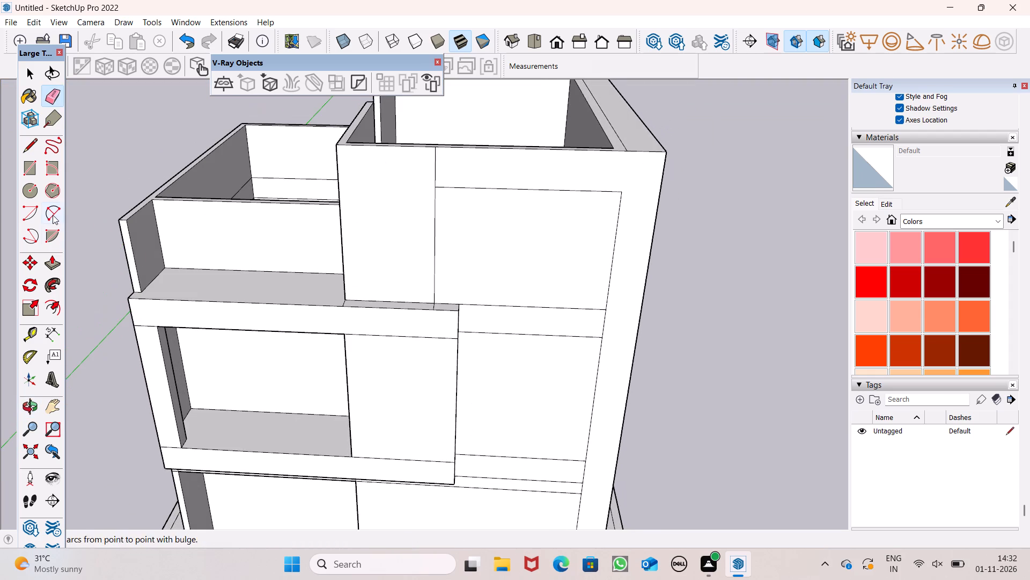
scroll(404, 284, up, 4)
drag(445, 311, 450, 313)
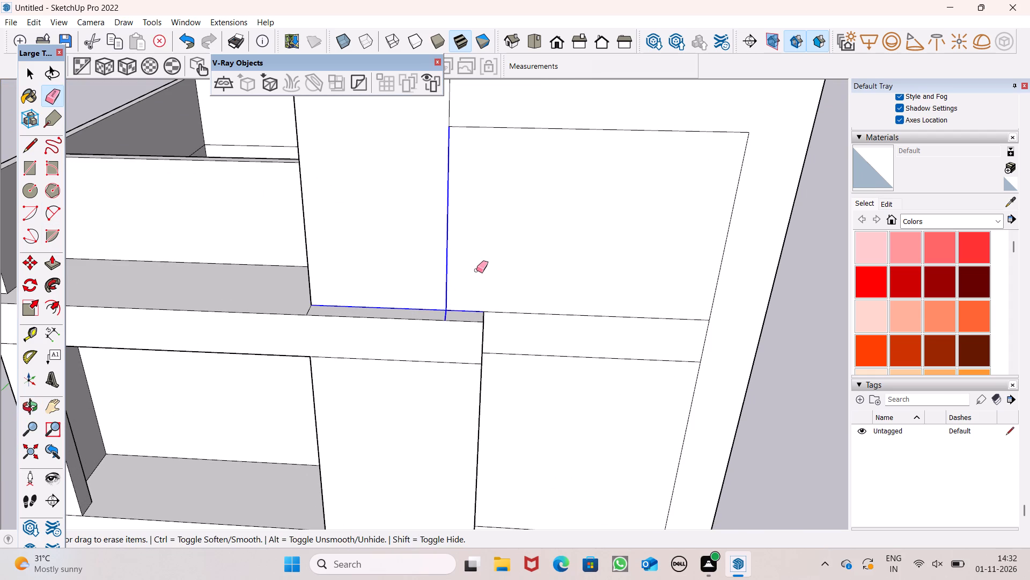
key(ctrl+z)
ctrl+middle_drag(501, 316, 555, 340)
scroll(498, 342, up, 4)
drag(503, 327, 503, 332)
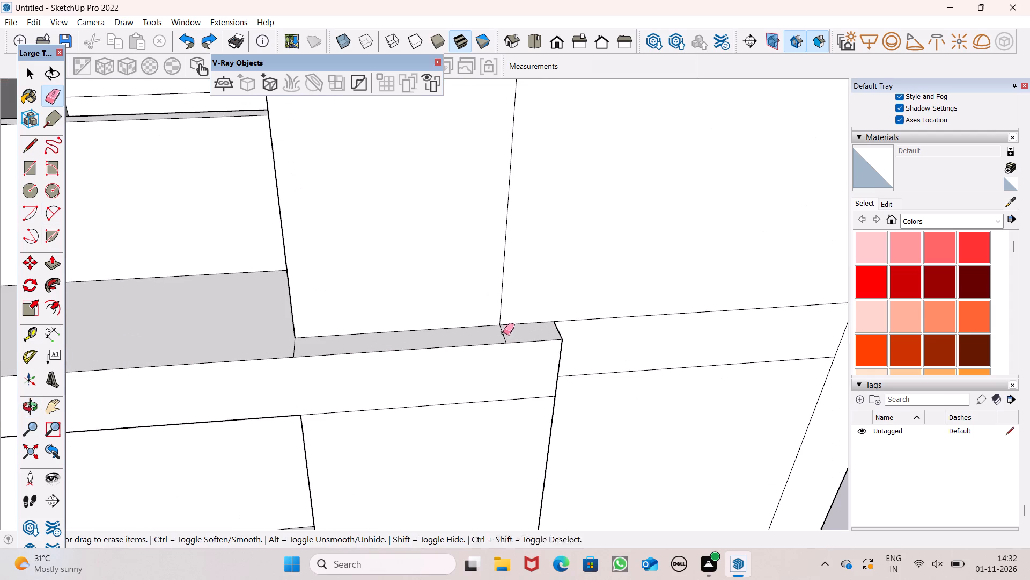
drag(503, 332, 503, 335)
scroll(624, 228, down, 7)
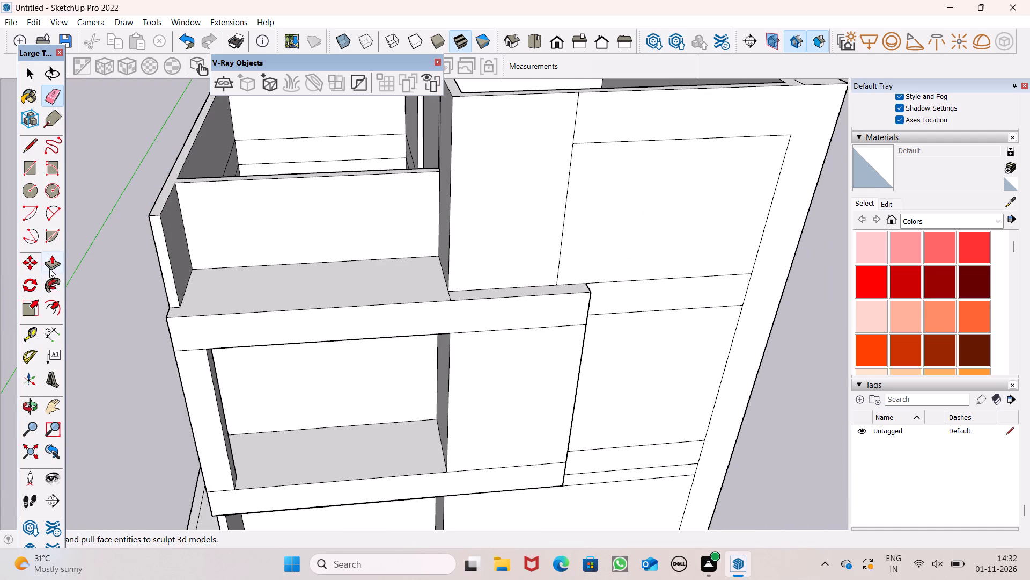
Push/Pull the lower block's roof surface and the adjoining band strip in front of the taller block up 3 5/8".
click(49, 269)
scroll(208, 295, up, 3)
drag(185, 317, 189, 309)
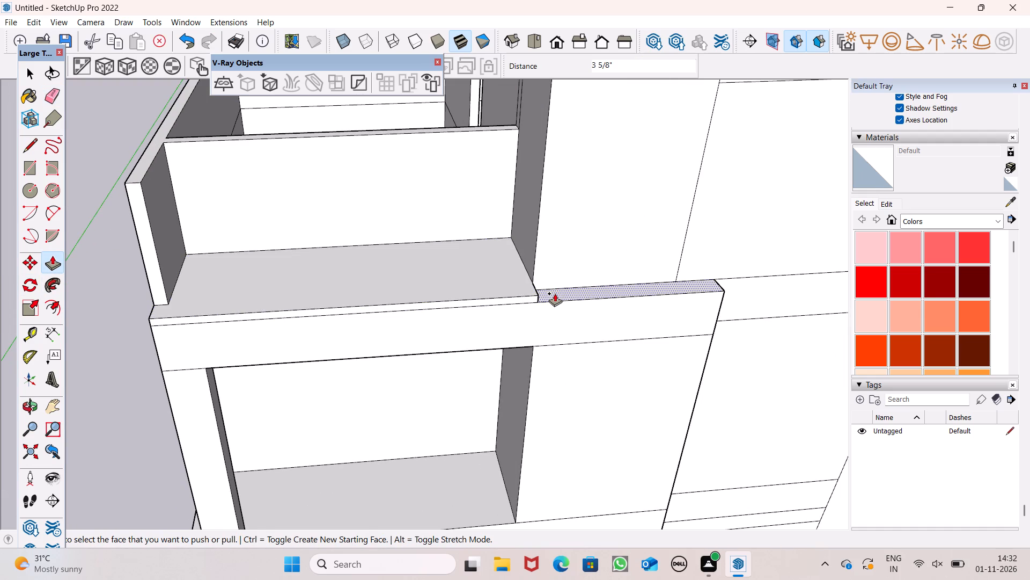
drag(555, 293, 505, 286)
scroll(430, 253, down, 7)
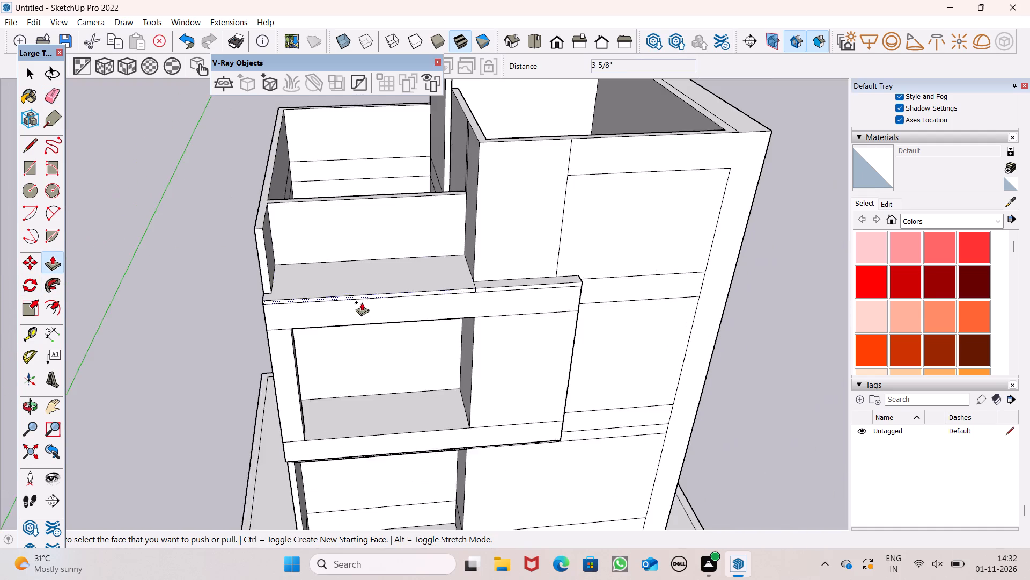
key(space)
Draw a door rectangle about 5' 2 15/16" by 7' 9 5/8" on the recessed balcony wall, rising from the floor.
scroll(349, 260, down, 4)
middle_drag(404, 300, 347, 157)
scroll(440, 237, up, 2)
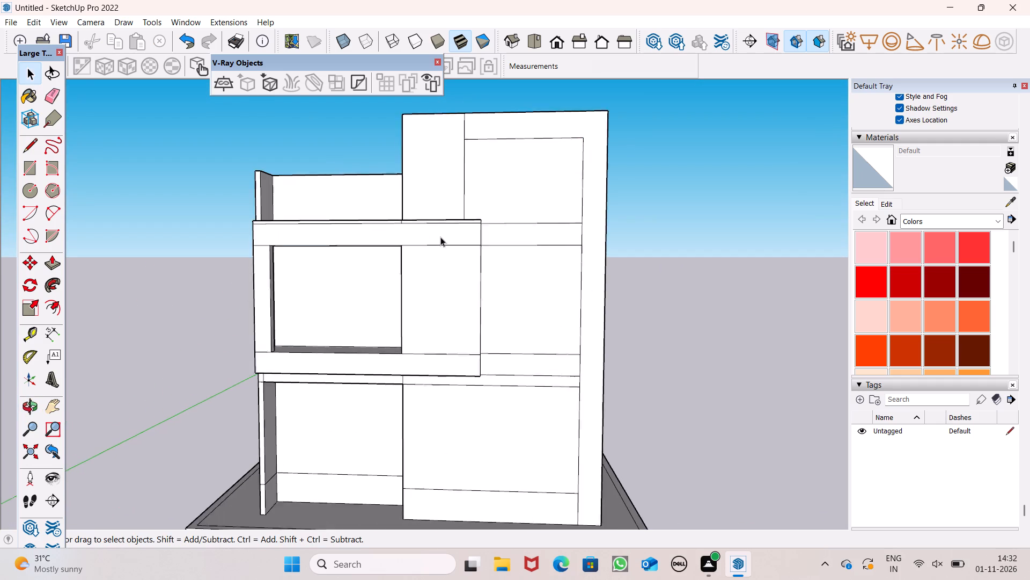
scroll(440, 237, up, 1)
middle_drag(384, 327, 407, 325)
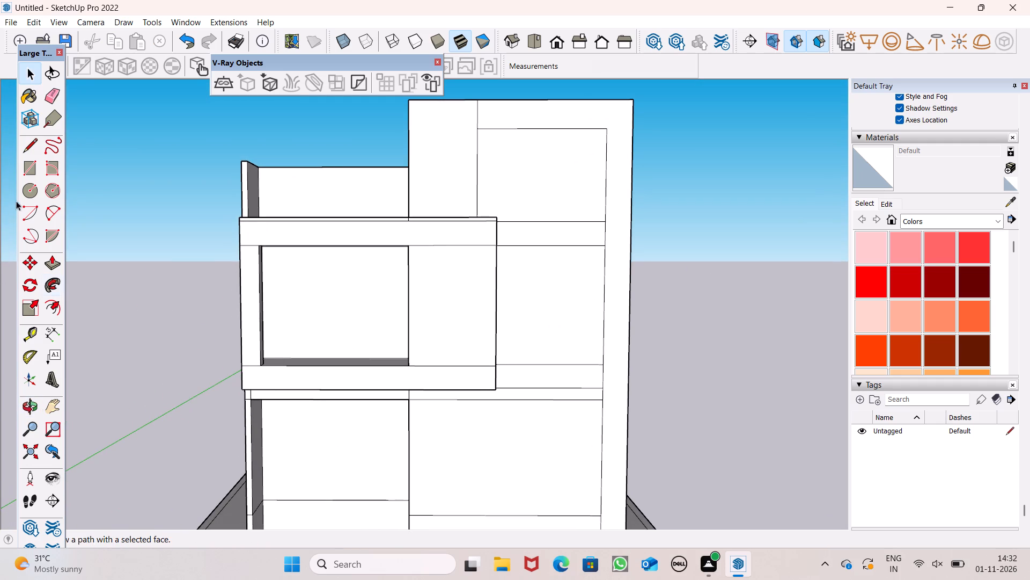
drag(21, 168, 33, 178)
scroll(288, 351, up, 5)
drag(323, 361, 338, 359)
click(421, 217)
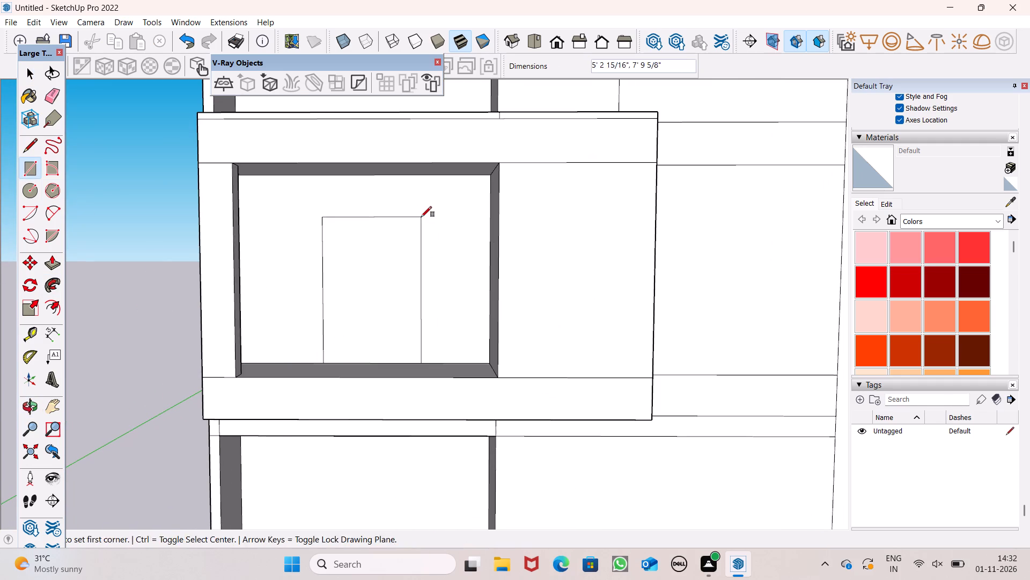
key(space)
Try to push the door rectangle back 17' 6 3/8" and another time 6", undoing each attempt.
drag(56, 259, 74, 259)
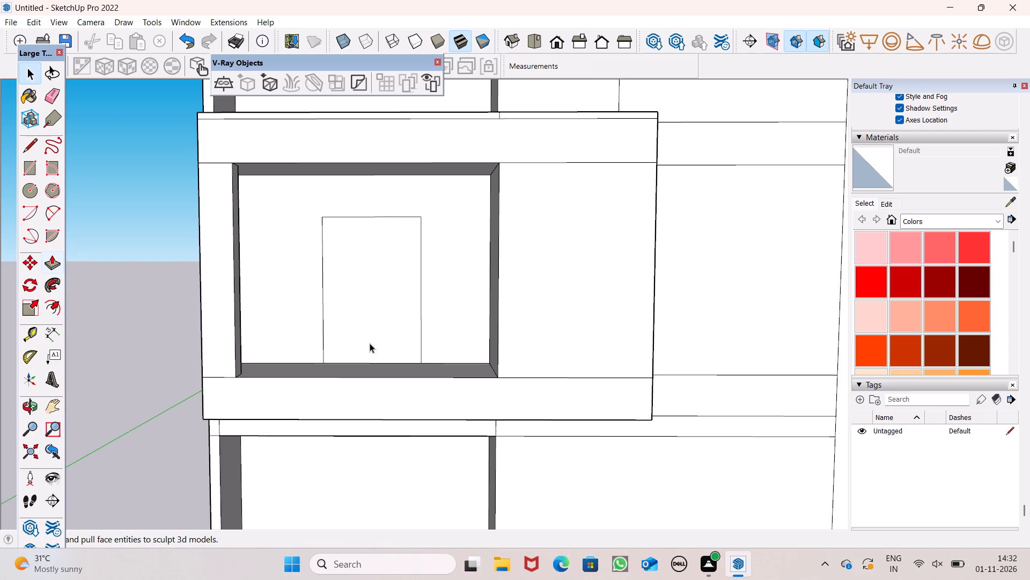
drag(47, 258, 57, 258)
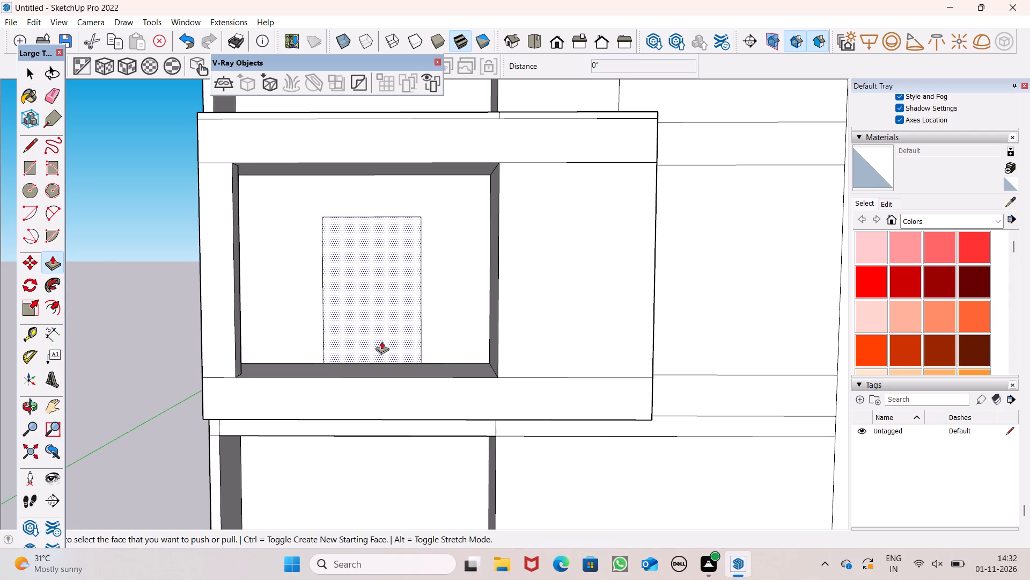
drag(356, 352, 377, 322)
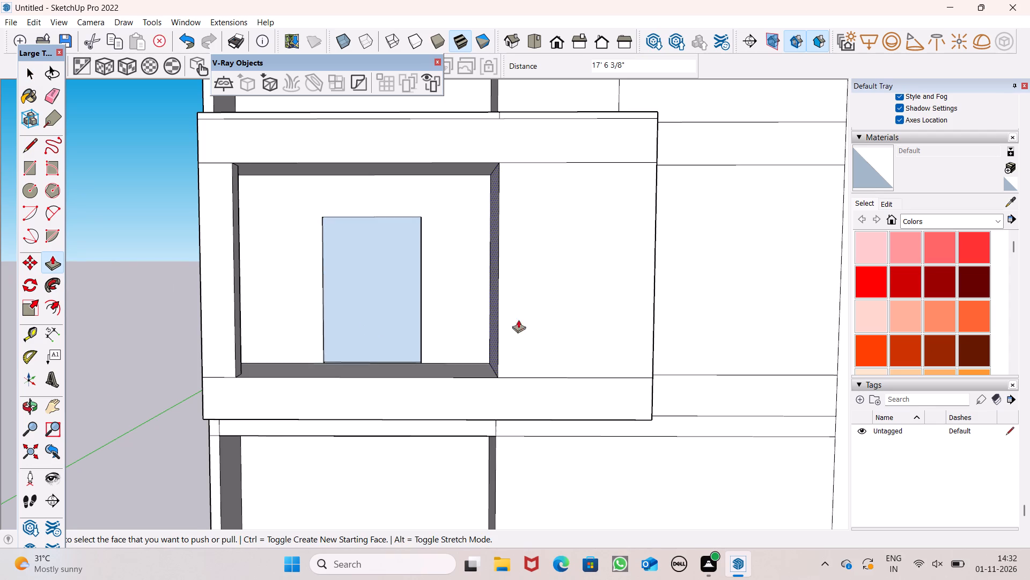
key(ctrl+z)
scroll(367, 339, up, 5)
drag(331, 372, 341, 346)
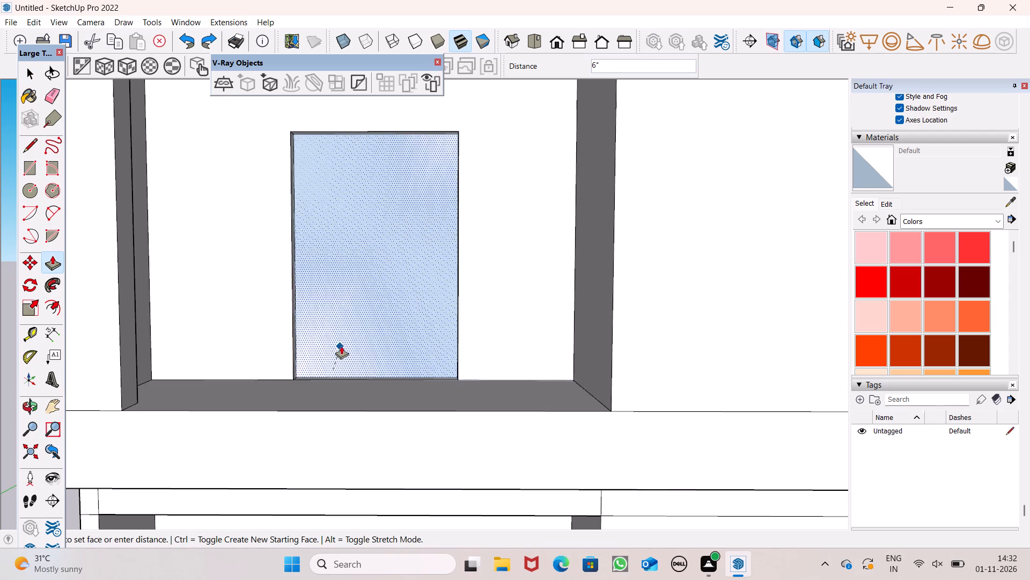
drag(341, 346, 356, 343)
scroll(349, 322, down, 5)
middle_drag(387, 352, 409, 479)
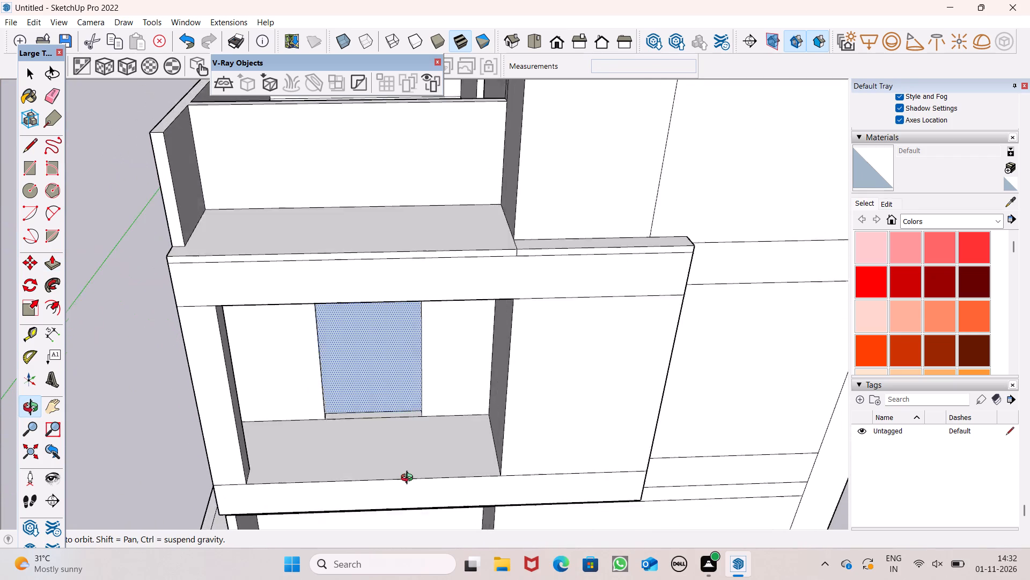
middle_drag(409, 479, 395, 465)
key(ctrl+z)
Push/Pull the door rectangle 6" through the recessed balcony wall to cut the door opening.
scroll(352, 378, up, 5)
drag(335, 424, 333, 311)
scroll(373, 369, down, 1)
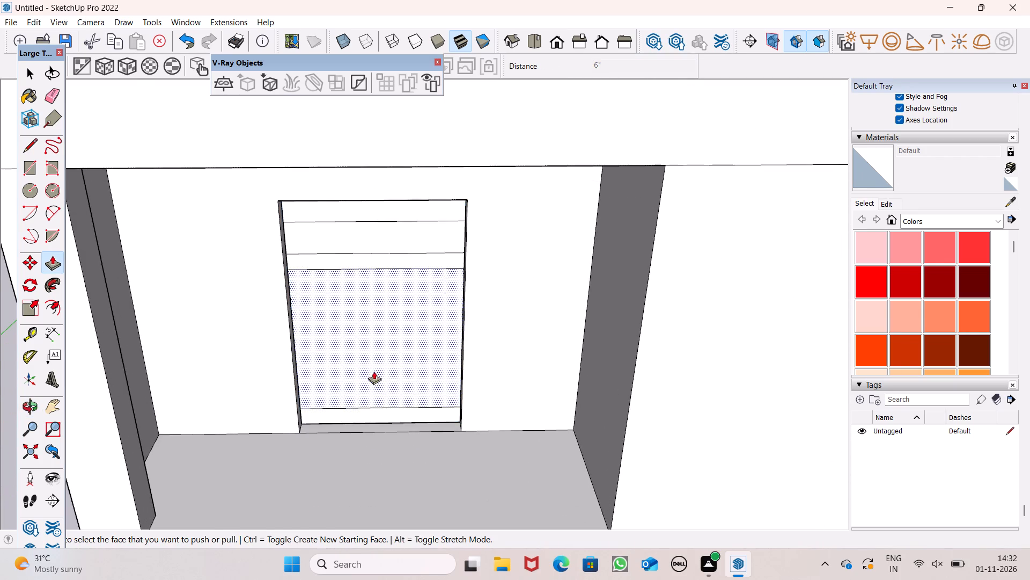
Draw a door rectangle on the ground-floor recessed wall near the taller block, rising from the horizontal line above the wall's base.
scroll(374, 371, down, 1)
middle_drag(454, 430, 459, 317)
scroll(343, 290, down, 3)
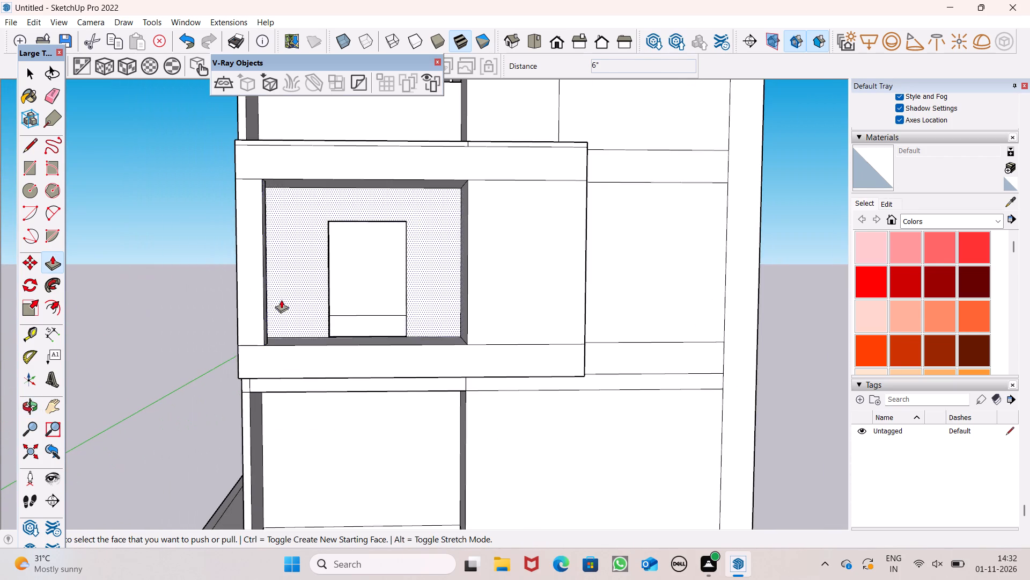
scroll(247, 306, down, 5)
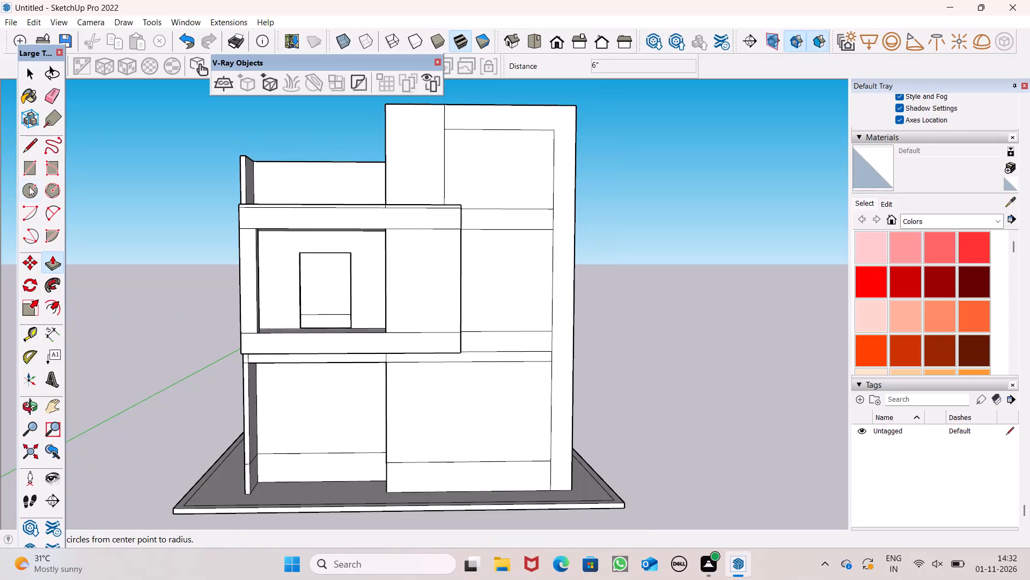
drag(33, 170, 43, 170)
scroll(262, 427, up, 4)
scroll(349, 465, up, 1)
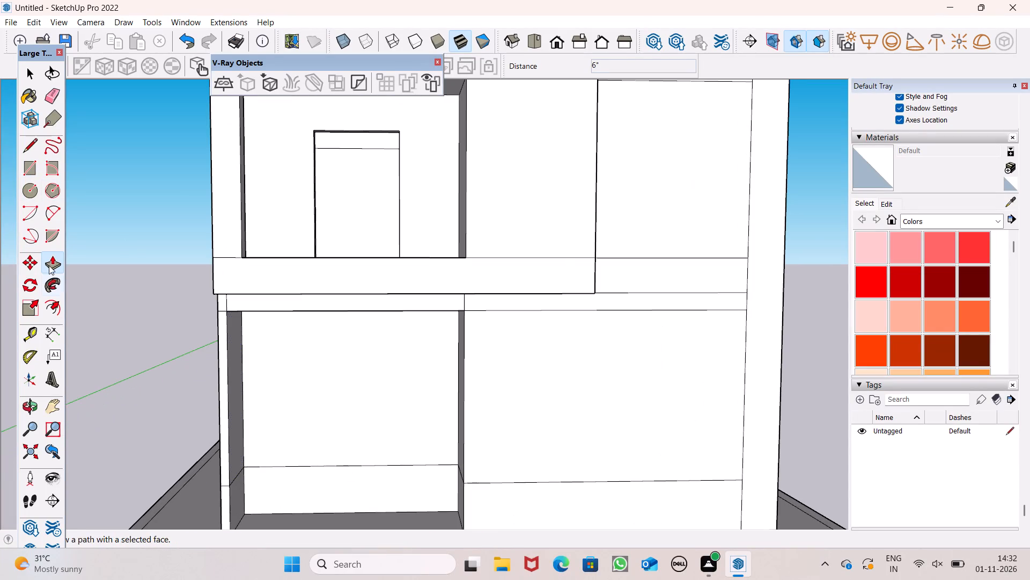
click(34, 171)
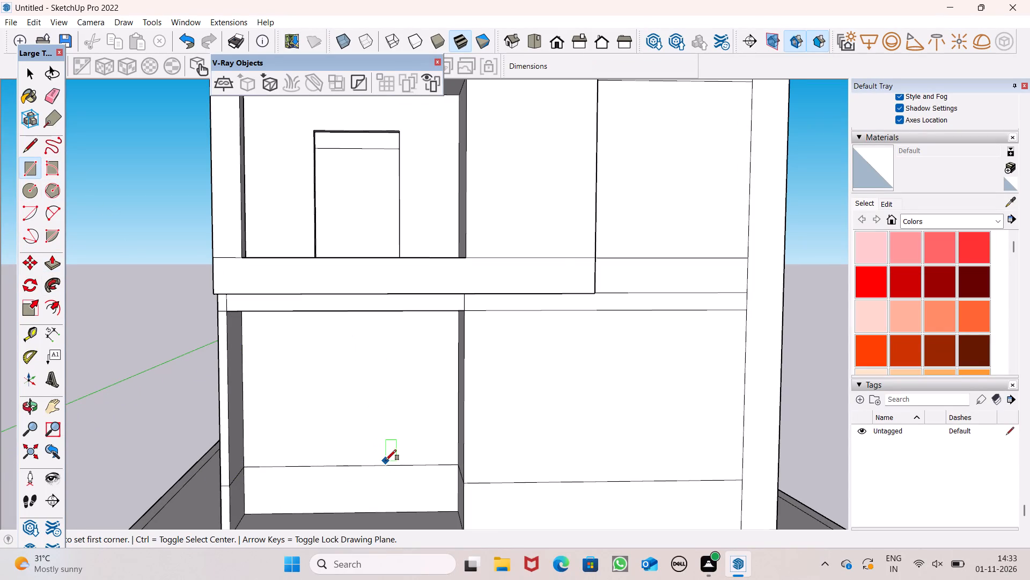
drag(377, 466, 383, 466)
scroll(443, 437, up, 6)
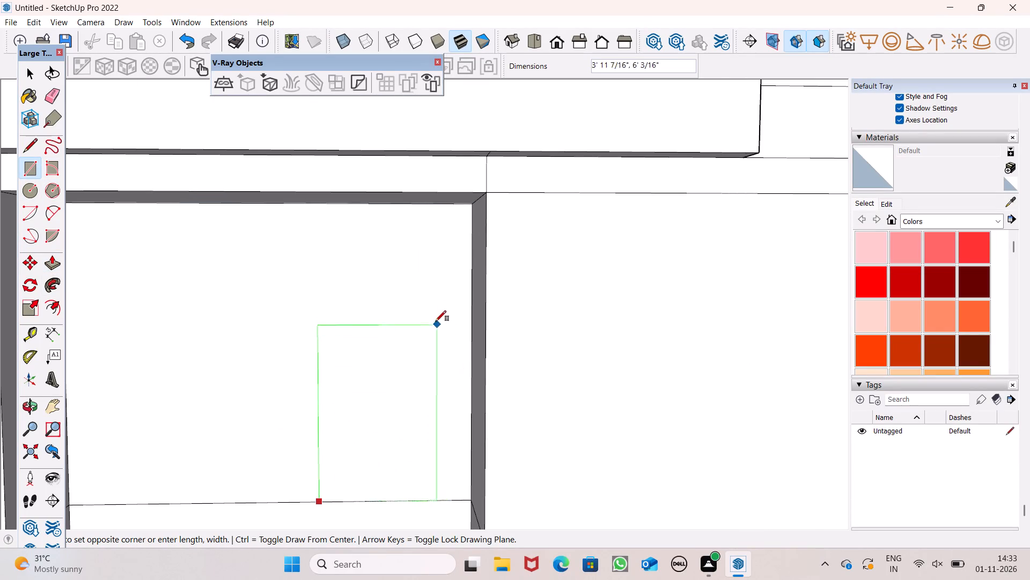
click(447, 261)
scroll(377, 294, down, 2)
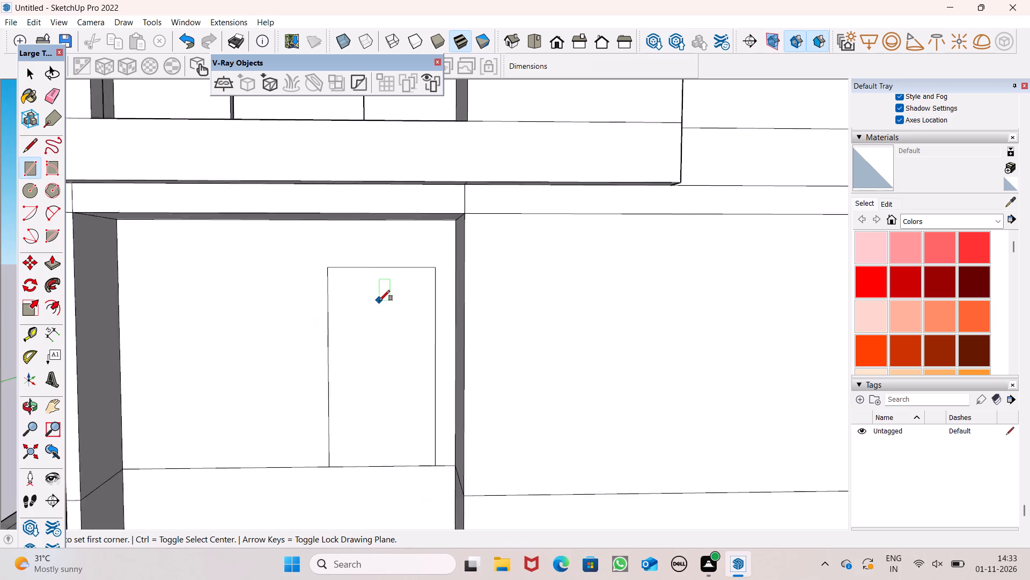
scroll(379, 301, down, 4)
Draw a window rectangle on the same ground-floor recessed wall, beside the door outline and above the horizontal line.
scroll(214, 350, up, 4)
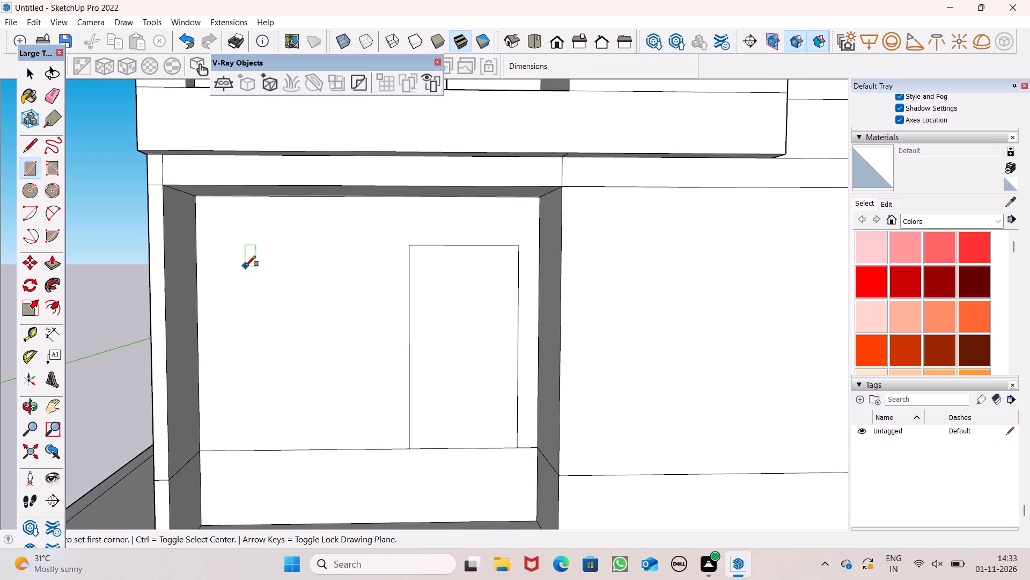
click(245, 265)
click(367, 380)
key(space)
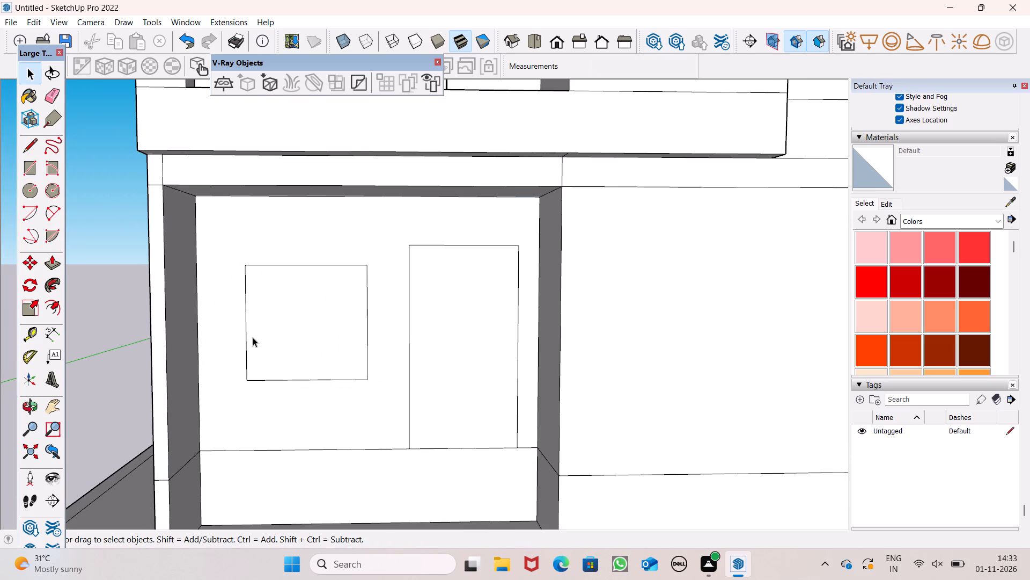
Push/Pull the window rectangle 6" through the ground-floor recessed wall to cut the window opening.
scroll(249, 338, down, 3)
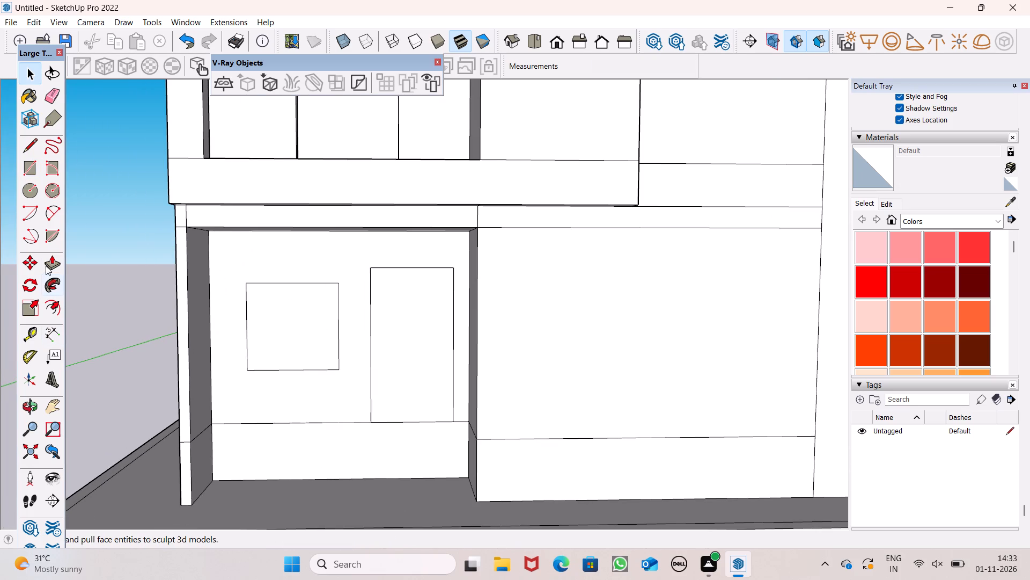
click(46, 264)
scroll(226, 361, up, 4)
drag(261, 364, 294, 330)
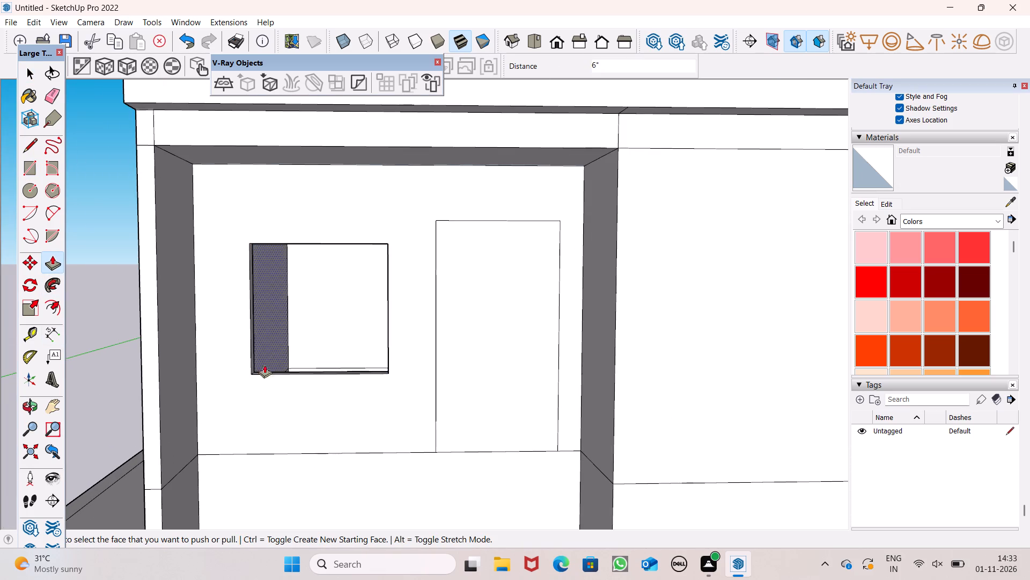
Push/Pull the ground-floor door rectangle 6" through the recessed wall to cut the door opening.
scroll(242, 394, down, 3)
scroll(444, 419, up, 3)
drag(413, 428, 423, 386)
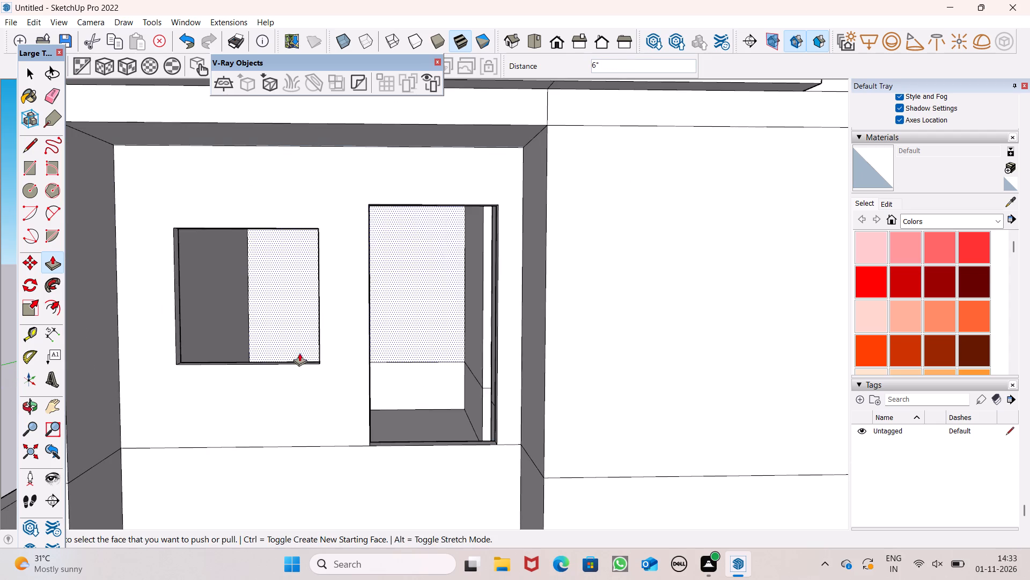
key(space)
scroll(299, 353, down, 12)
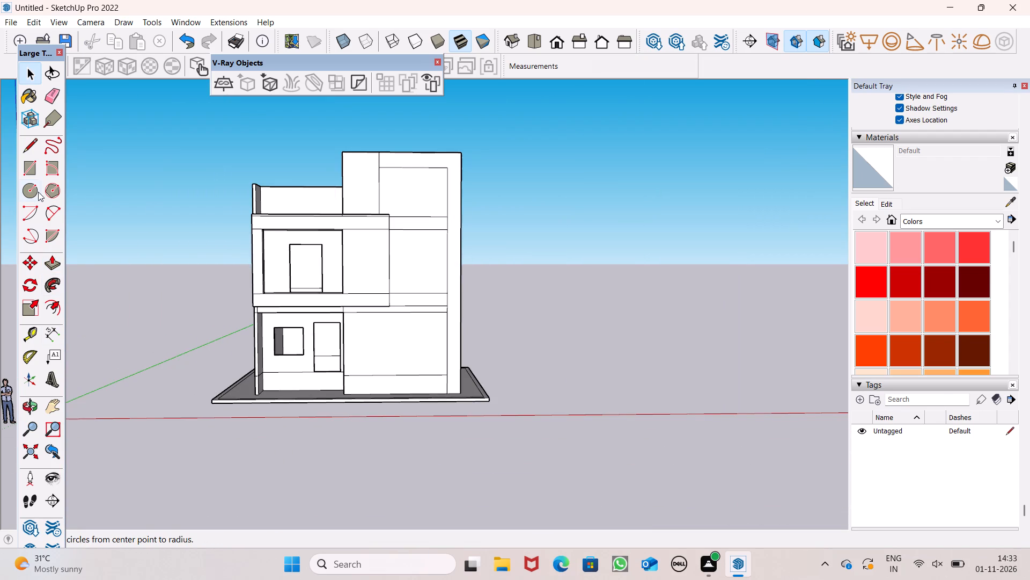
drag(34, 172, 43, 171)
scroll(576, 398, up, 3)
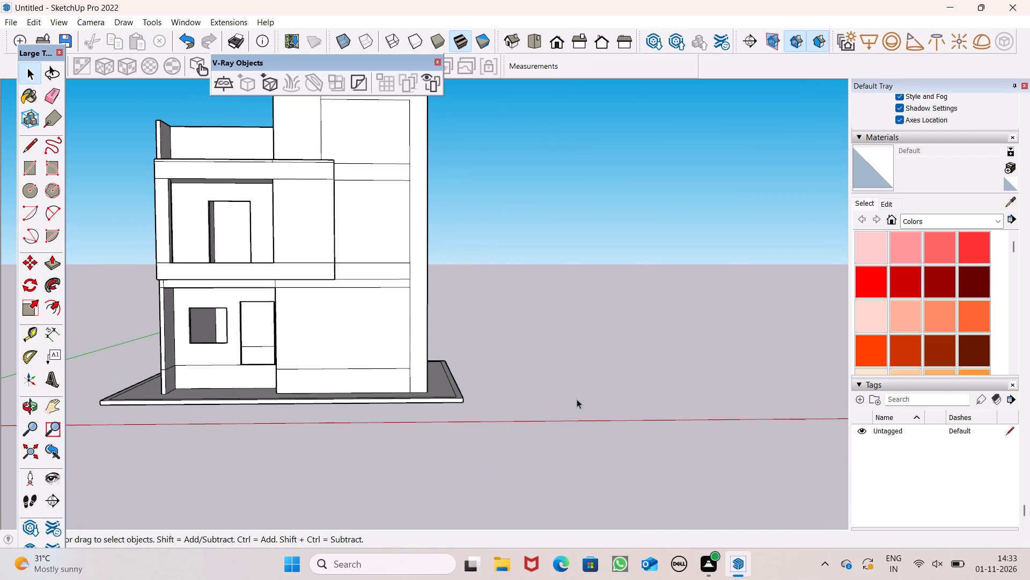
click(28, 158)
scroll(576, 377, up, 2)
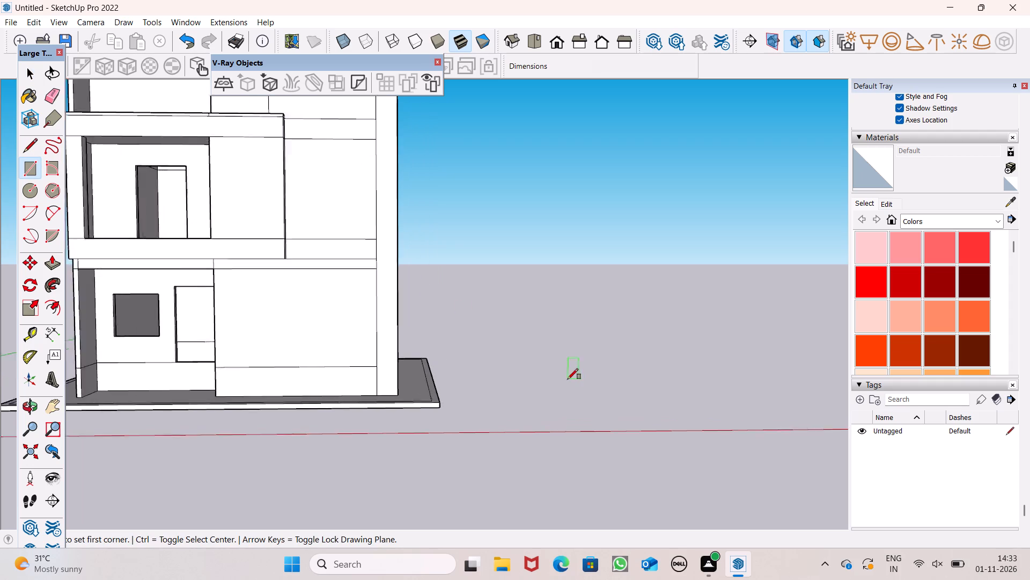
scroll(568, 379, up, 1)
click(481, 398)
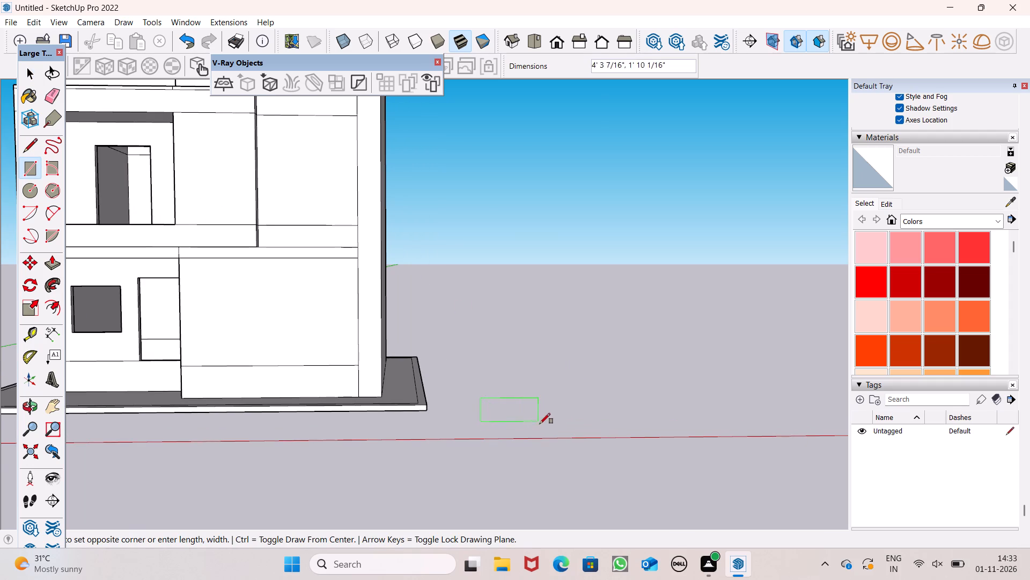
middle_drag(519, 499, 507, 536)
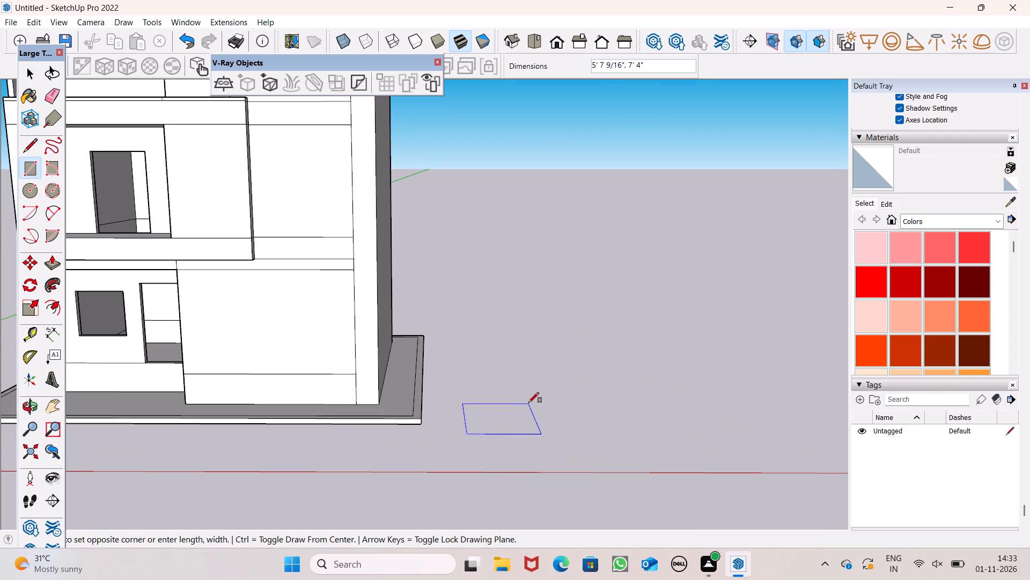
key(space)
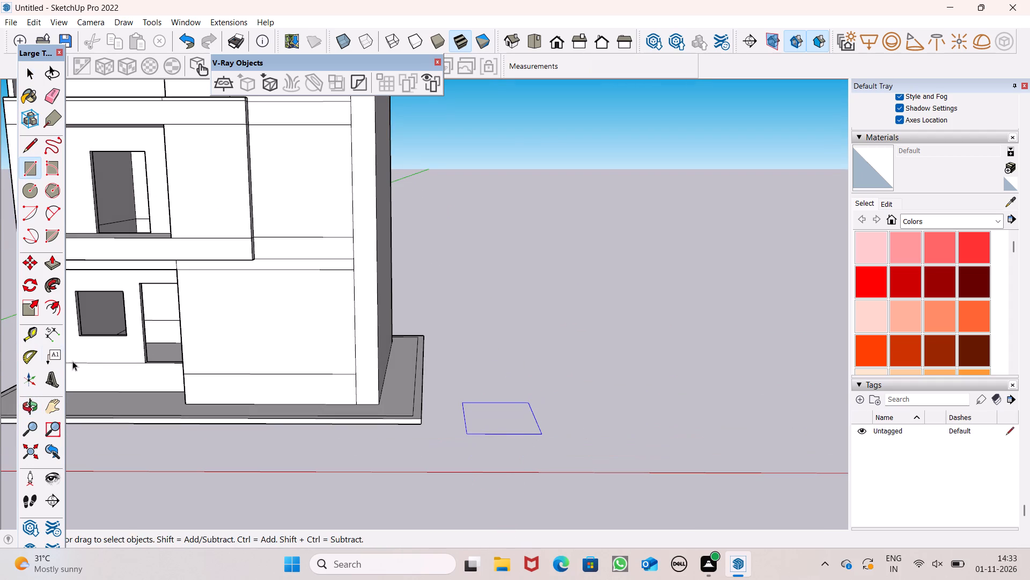
Draw a rectangle on the open ground beside the building's bordered base.
click(27, 161)
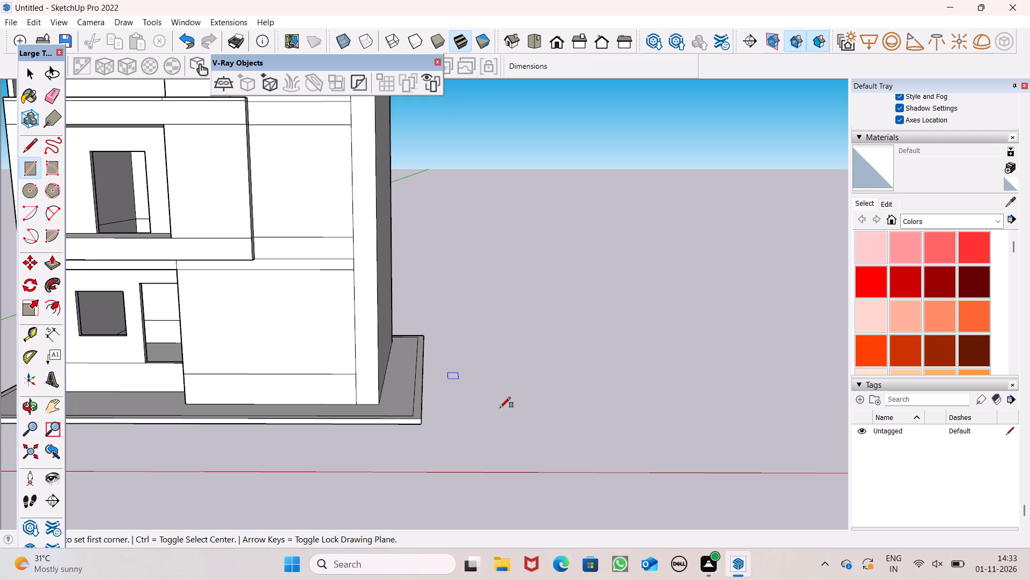
click(494, 436)
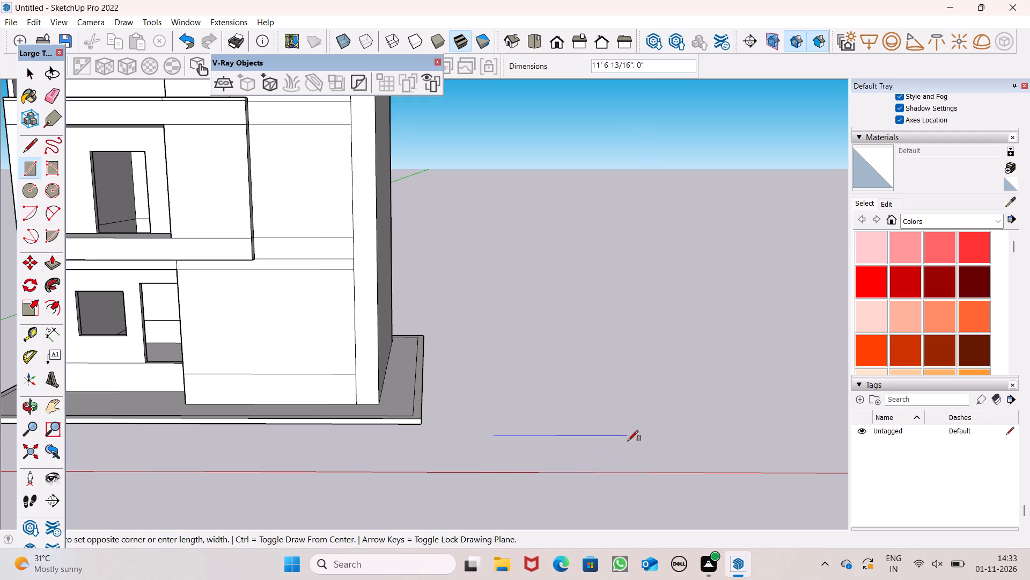
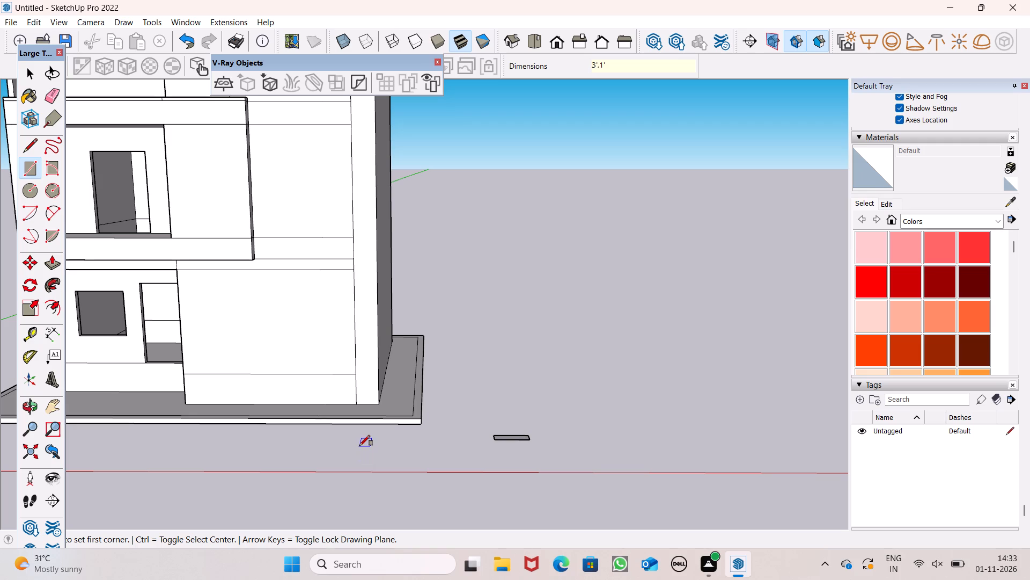
Push/Pull the ground rectangle beside the building's base up 8" into a block.
scroll(469, 440, up, 6)
key(space)
scroll(457, 440, up, 1)
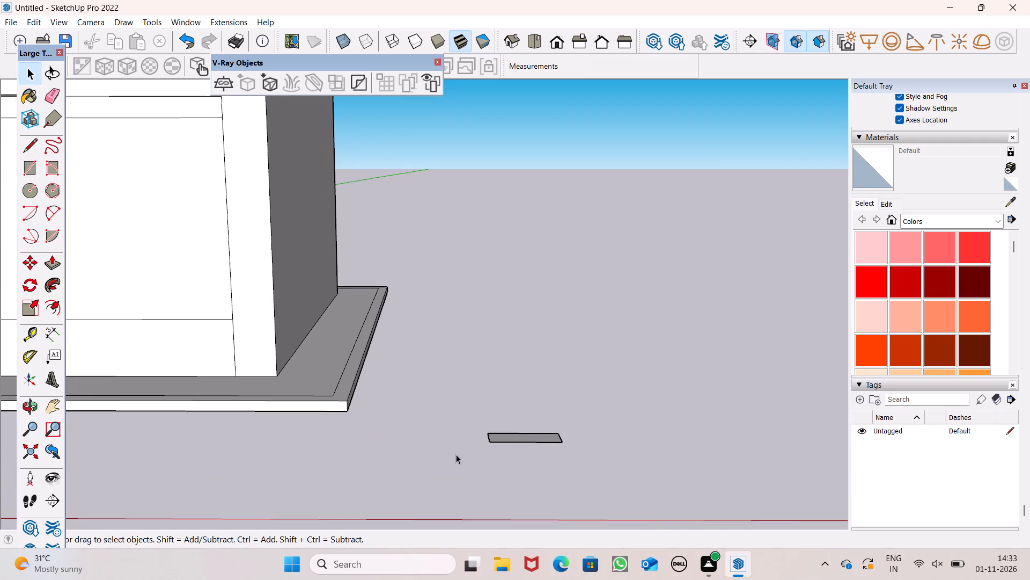
scroll(456, 454, up, 1)
scroll(512, 472, up, 4)
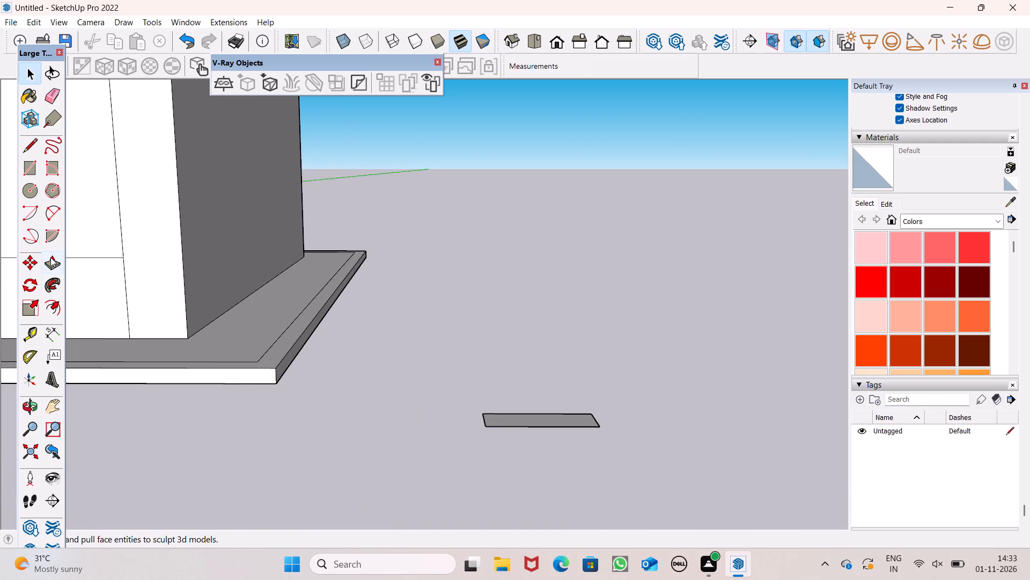
click(53, 259)
scroll(490, 354, up, 5)
drag(501, 474, 503, 457)
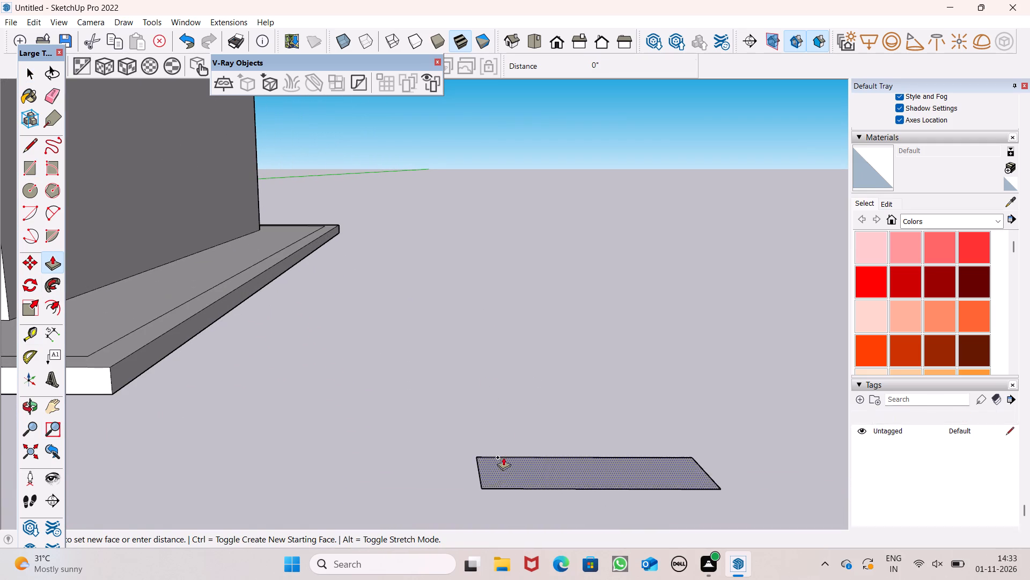
drag(503, 457, 507, 417)
text(8")
key(Return)
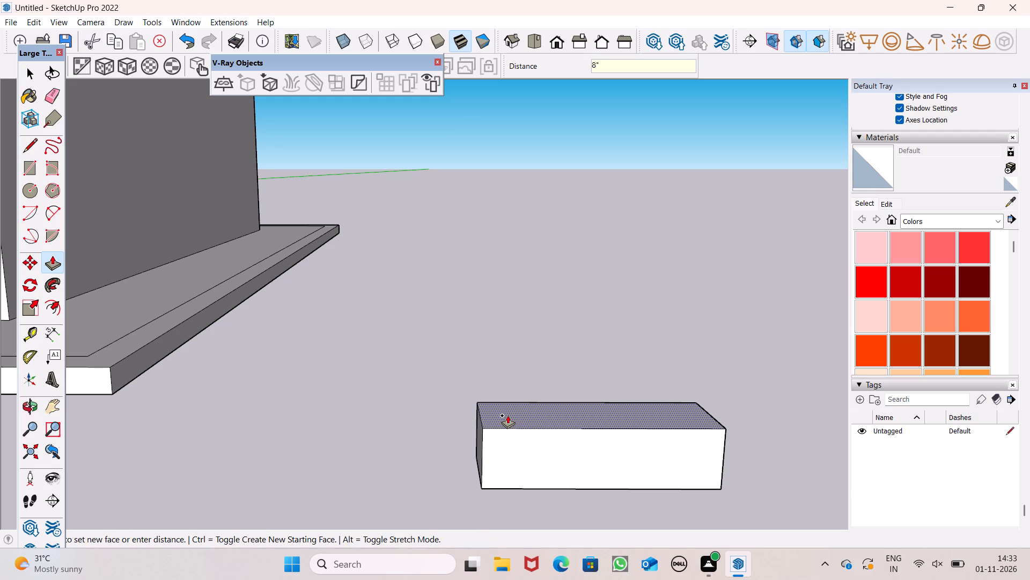
Select the whole block beside the base and make it a group.
key(space)
scroll(418, 383, down, 3)
triple_click(521, 427)
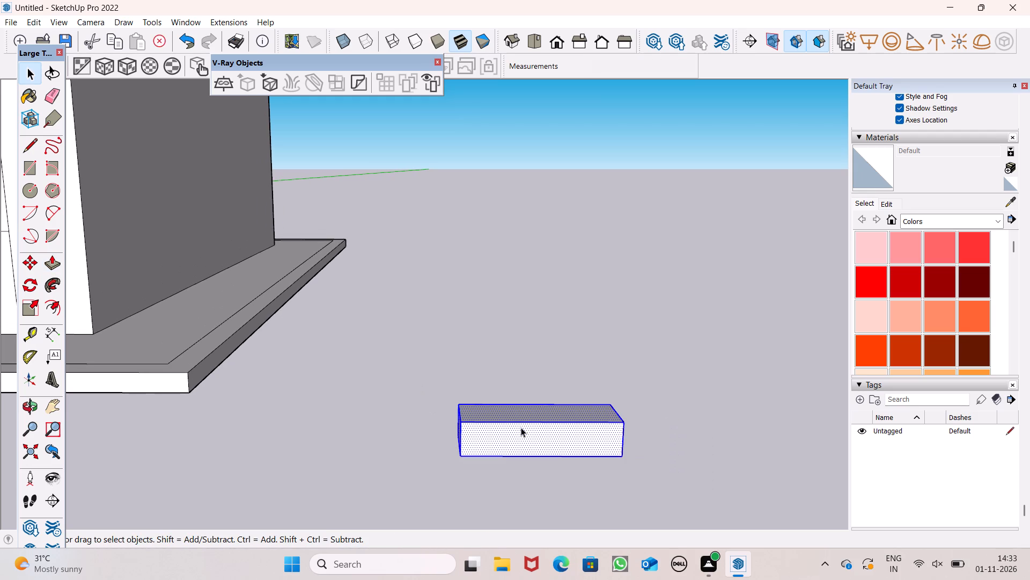
click(521, 427)
right_click(518, 419)
click(563, 275)
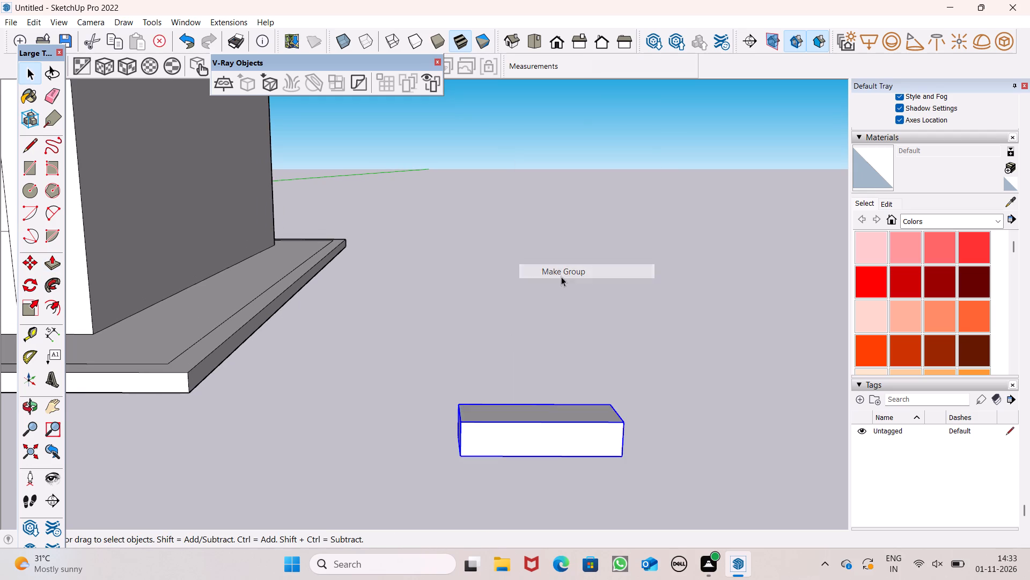
Copy the grouped block twice, each copy starting at the lower block's upper back edge, to form three stair steps.
scroll(582, 328, down, 2)
key(m)
scroll(603, 339, up, 5)
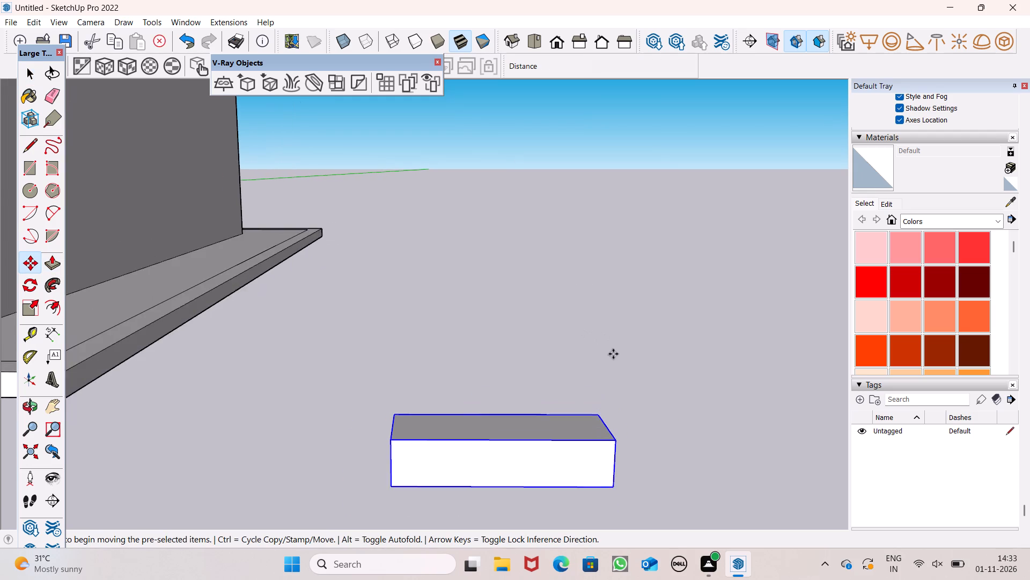
scroll(717, 218, down, 3)
middle_drag(713, 366, 599, 397)
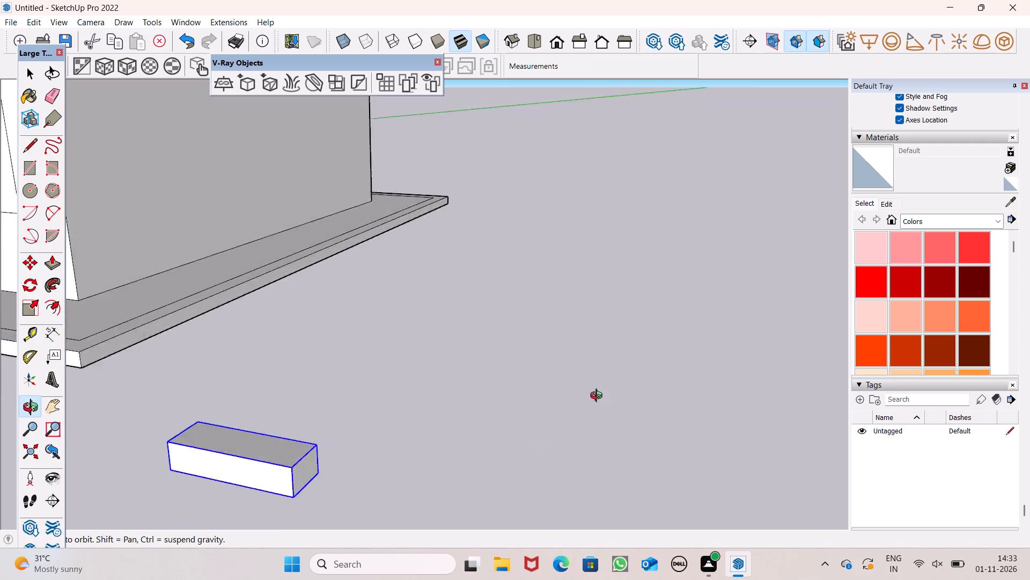
middle_drag(599, 397, 548, 379)
scroll(533, 359, down, 5)
scroll(193, 323, up, 5)
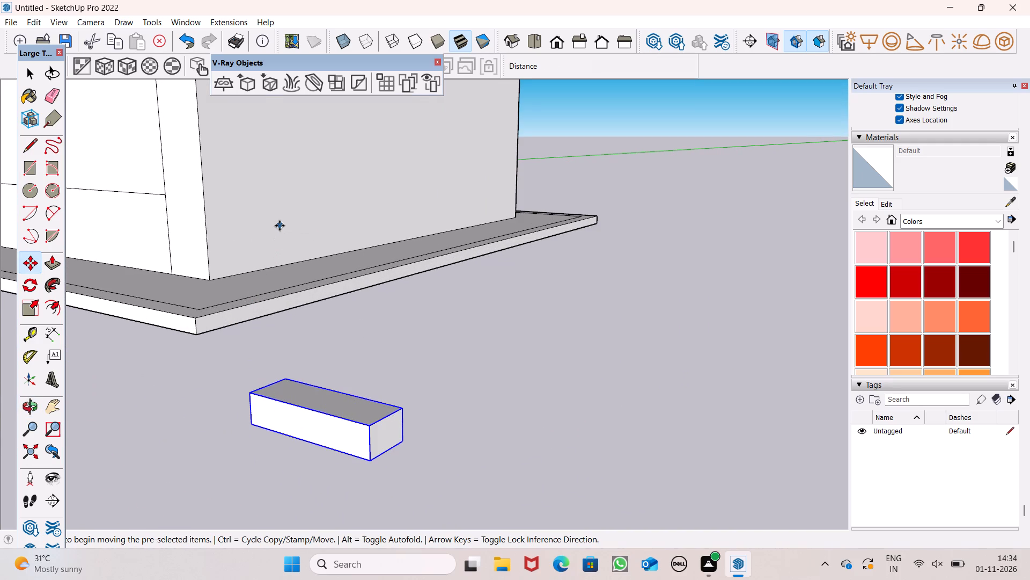
scroll(372, 426, up, 3)
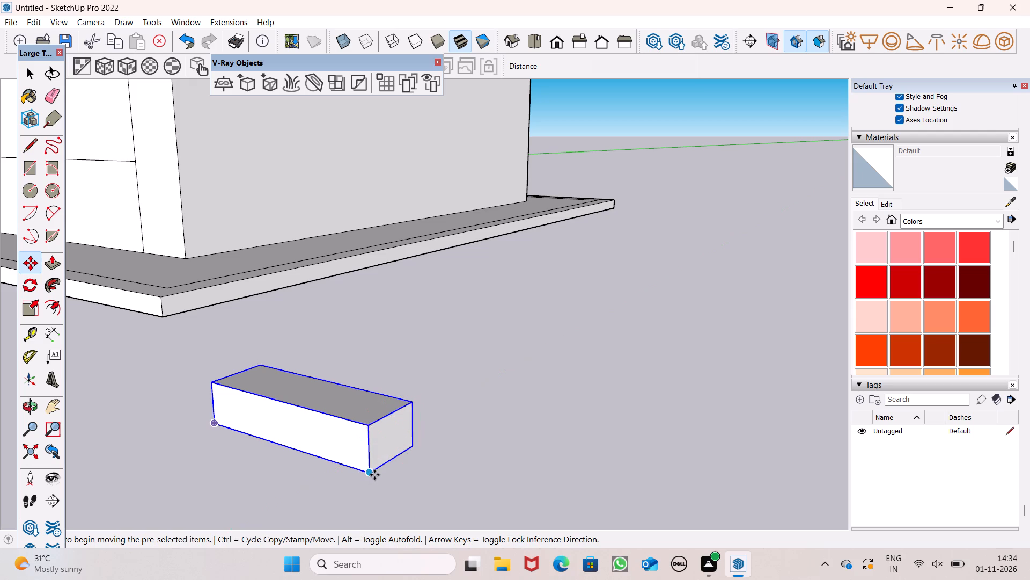
drag(371, 475, 398, 422)
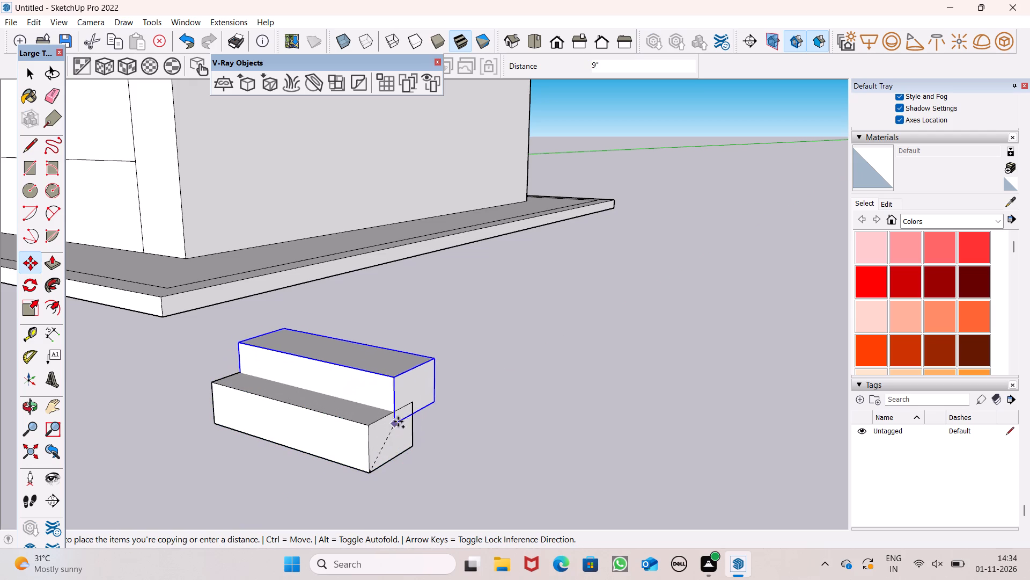
drag(398, 422, 408, 407)
drag(411, 404, 438, 341)
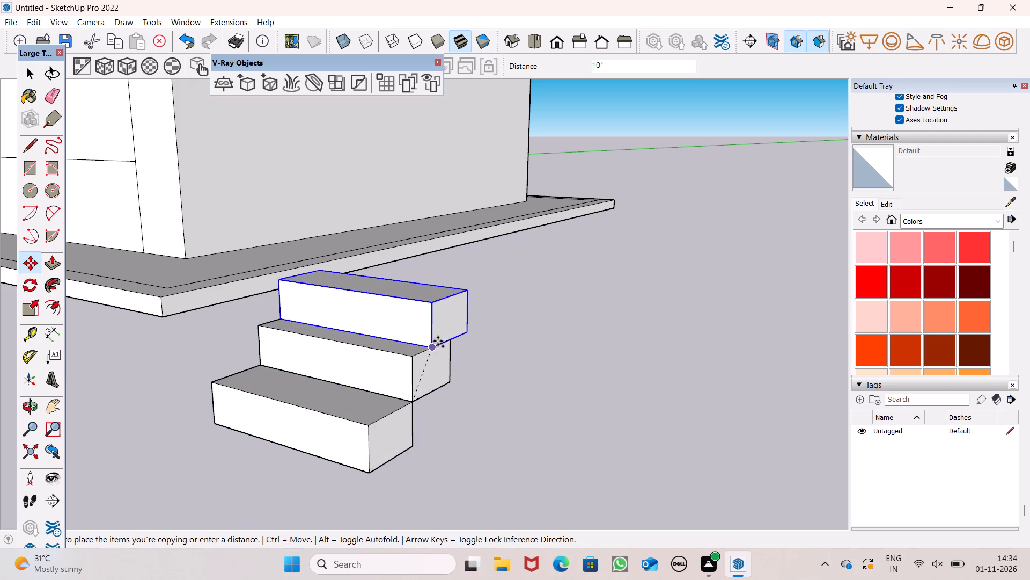
drag(438, 341, 445, 339)
Copy the top step block sideways onto the open ground as a separate spare block.
drag(451, 339, 681, 375)
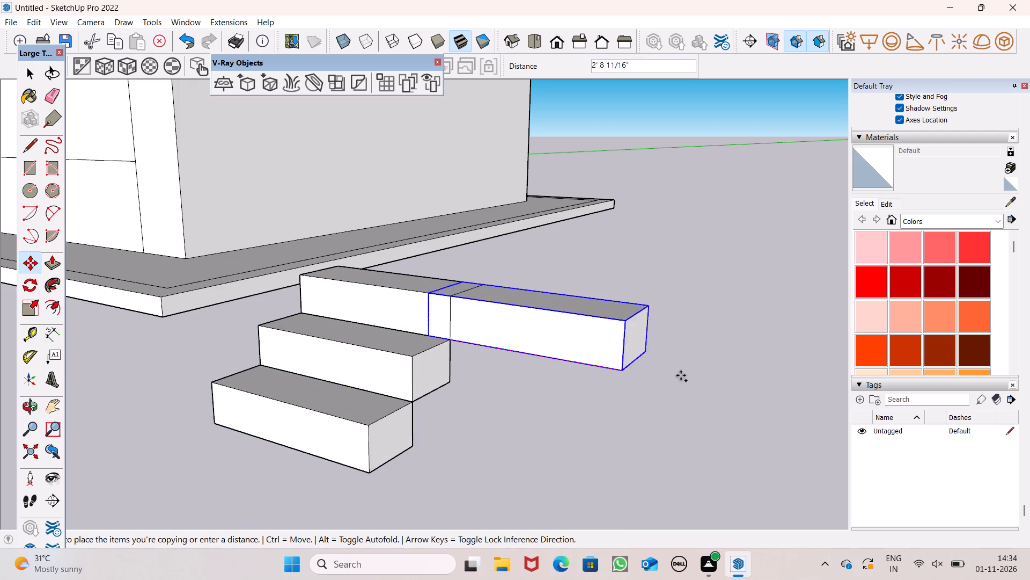
drag(681, 375, 799, 418)
key(space)
click(543, 433)
Select the three stacked step blocks and combine them into one group.
scroll(575, 366, down, 6)
scroll(435, 315, up, 5)
click(459, 331)
click(460, 390)
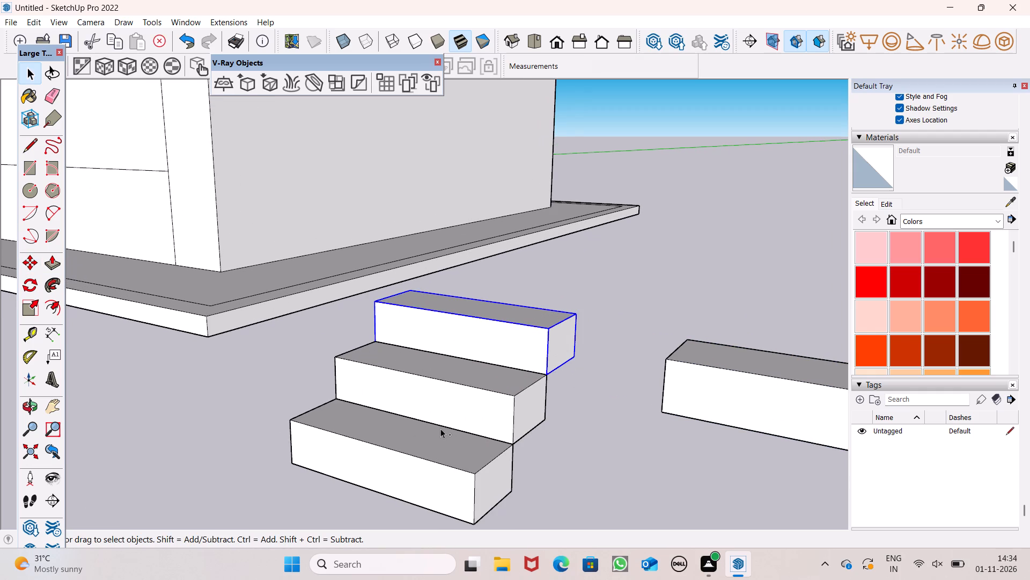
ctrl+click(442, 429)
ctrl+click(475, 314)
ctrl+right_click(477, 314)
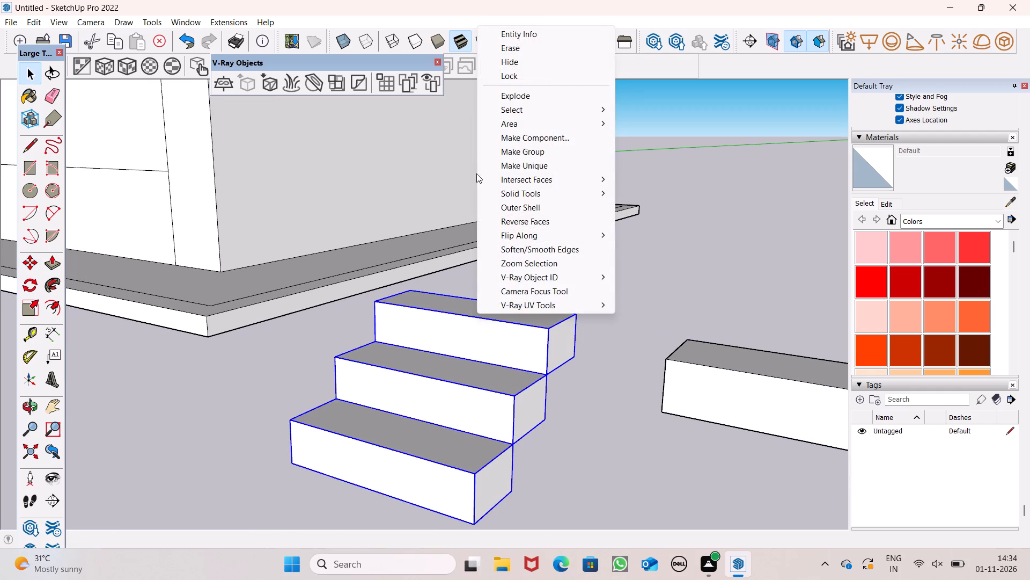
ctrl+click(524, 153)
Move the three-step group onto the building's base, against the recessed wall below the ground-floor door.
scroll(707, 267, down, 6)
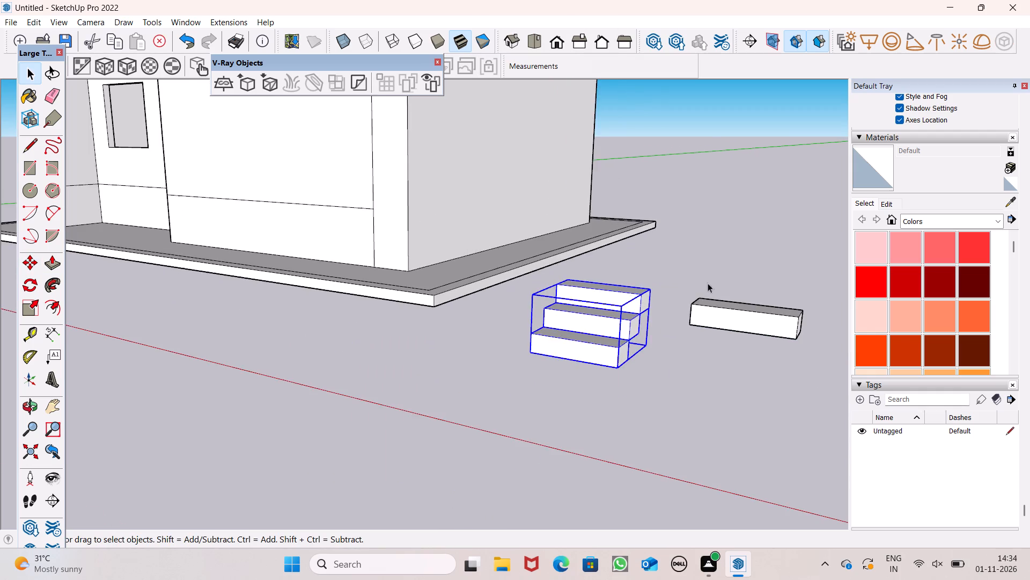
scroll(665, 243, down, 6)
middle_drag(373, 320, 744, 400)
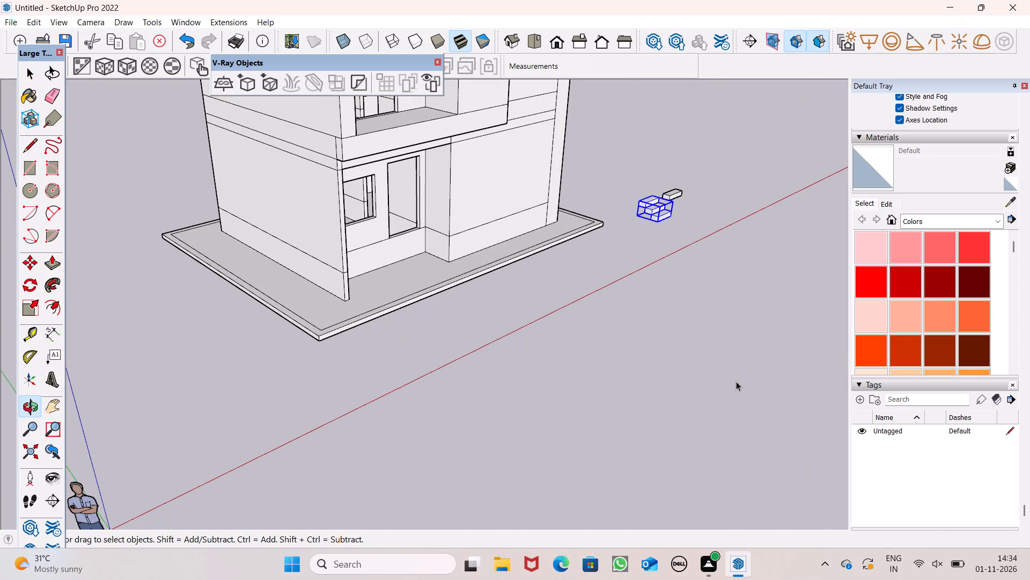
key(m)
key(Return)
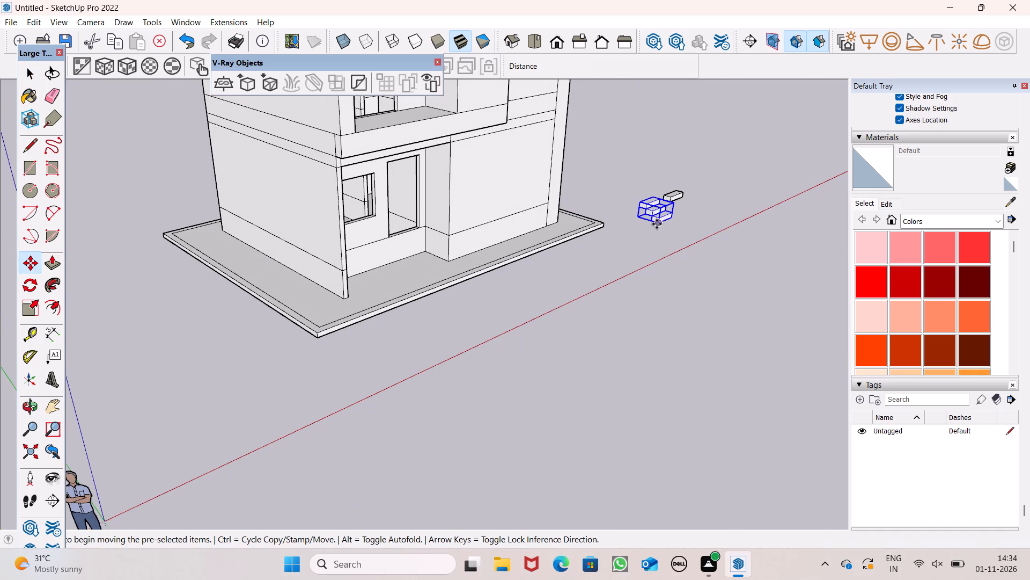
drag(657, 224, 430, 269)
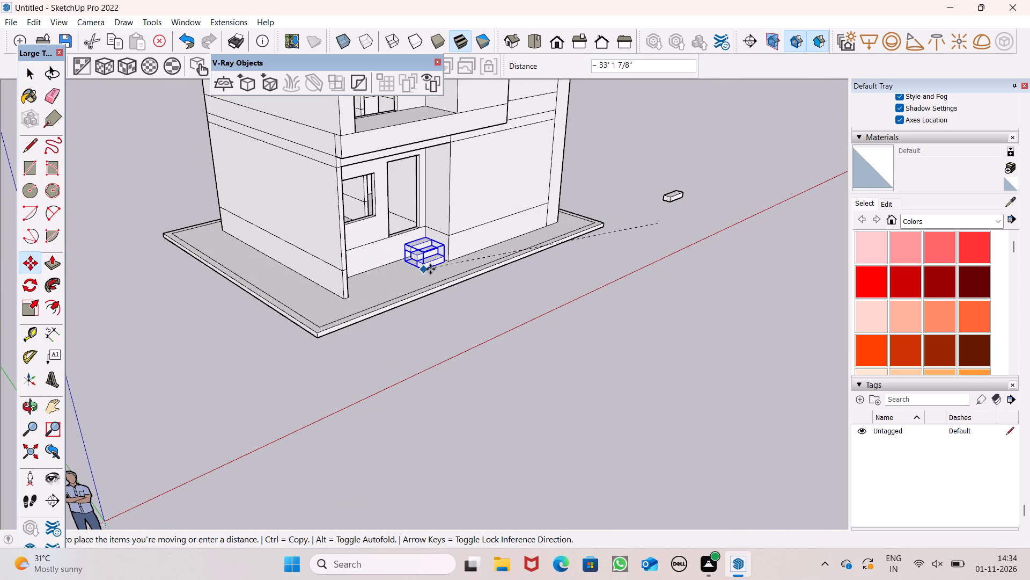
drag(430, 269, 420, 276)
scroll(389, 262, up, 9)
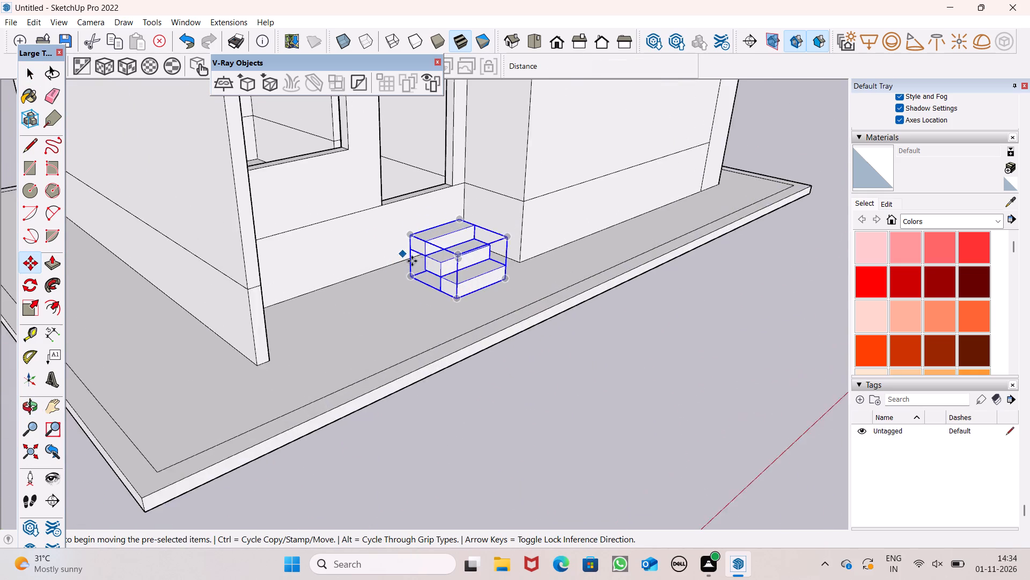
scroll(412, 261, up, 7)
drag(386, 320, 381, 313)
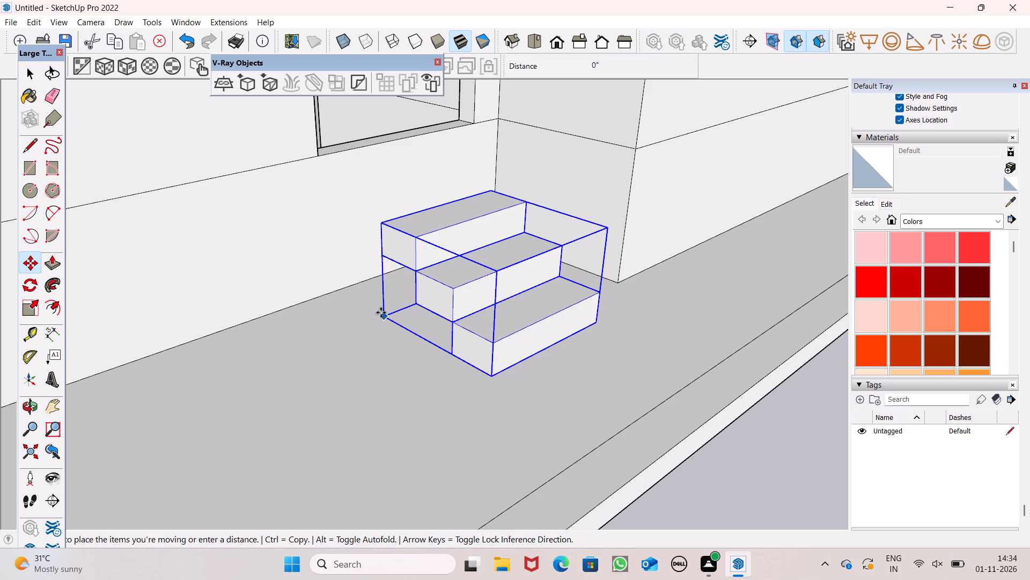
drag(381, 313, 351, 283)
Move the three-step group straight out from the wall to the open ground in front of the bordered base.
scroll(334, 303, down, 4)
middle_drag(414, 324, 413, 326)
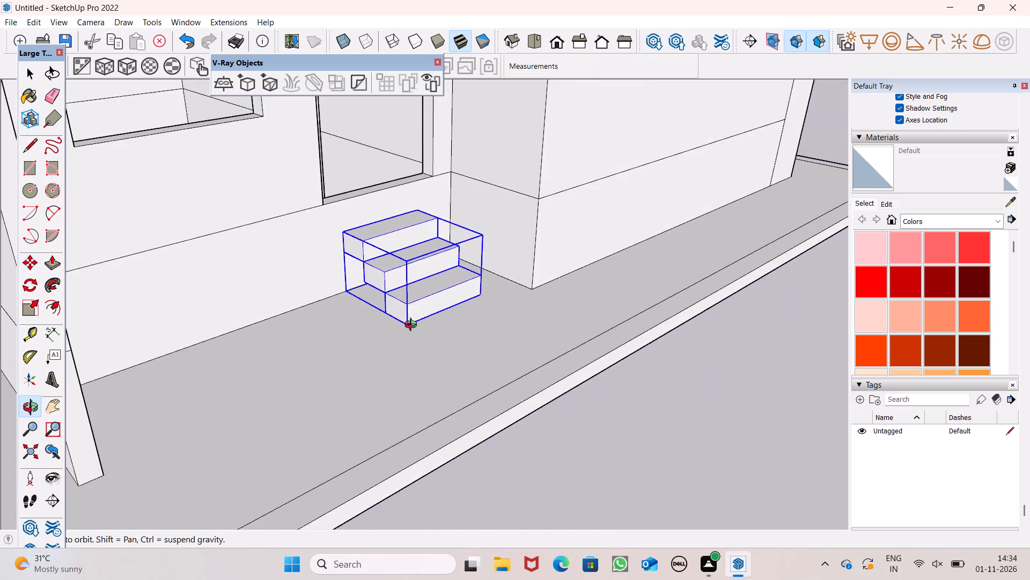
middle_drag(413, 326, 272, 320)
scroll(272, 320, up, 2)
drag(477, 298, 462, 356)
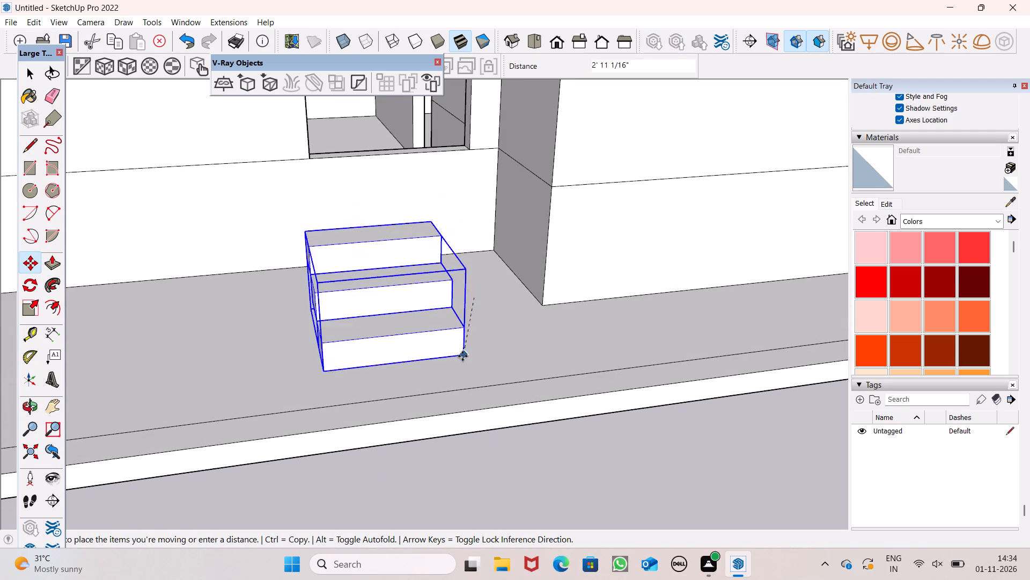
drag(462, 356, 802, 540)
scroll(316, 173, down, 6)
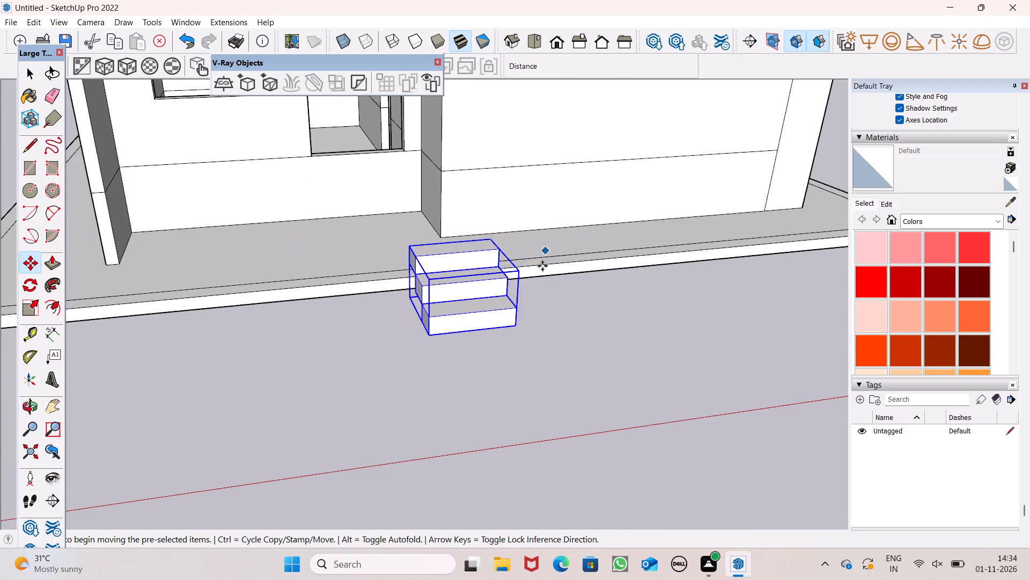
scroll(540, 279, down, 5)
middle_drag(584, 335, 463, 355)
scroll(464, 355, up, 1)
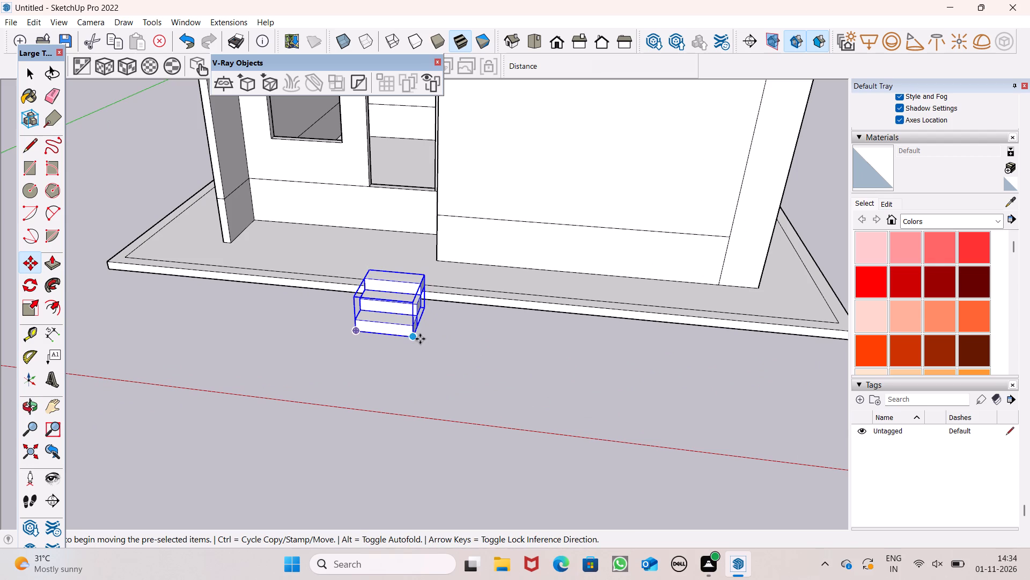
drag(420, 339, 394, 389)
key(space)
scroll(369, 357, down, 5)
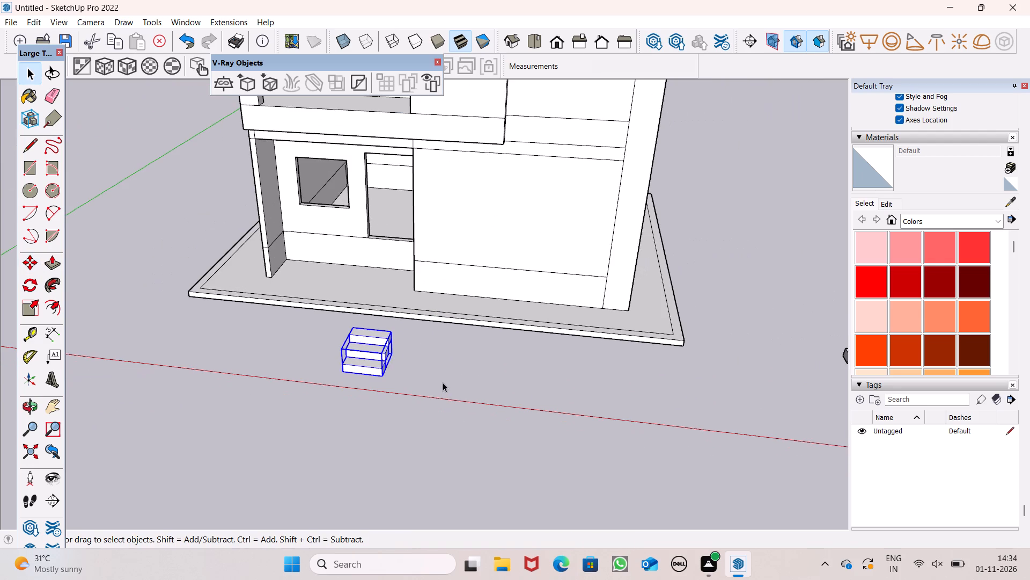
click(443, 382)
Copy the spare block onto the upper back edge of the three-step group as its fourth step.
scroll(416, 373, down, 5)
scroll(608, 395, up, 4)
click(717, 346)
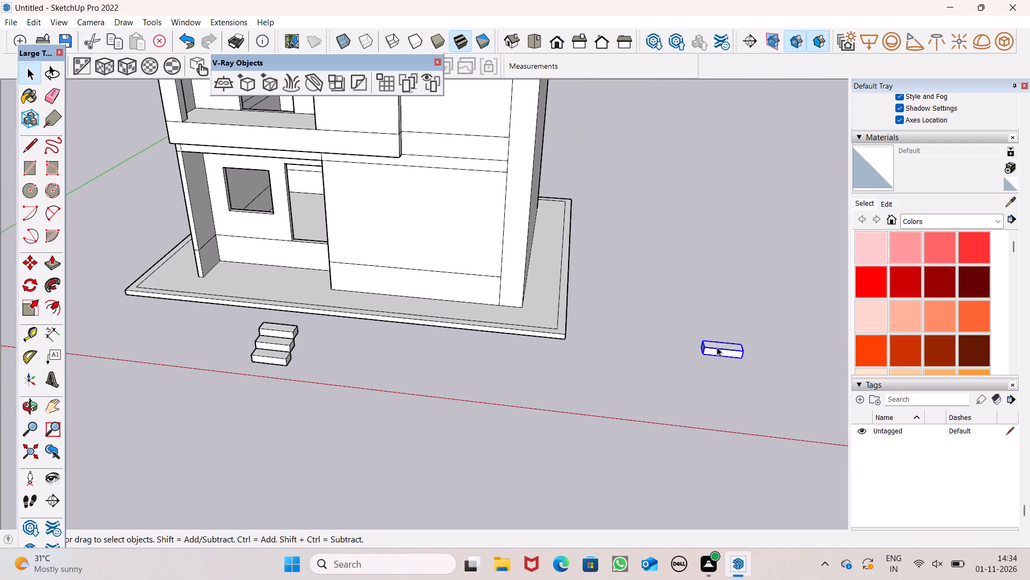
key(m)
key(Return)
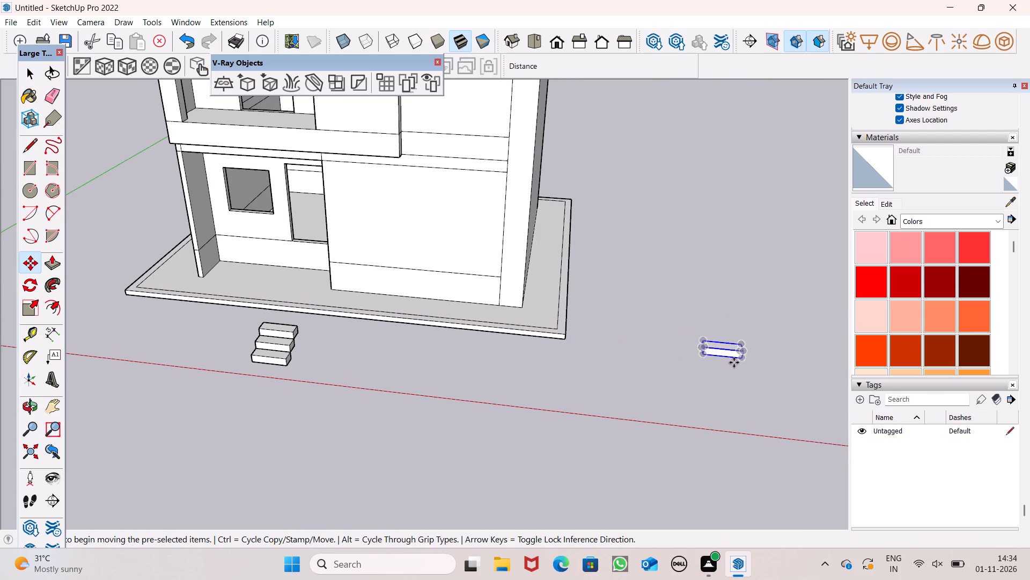
drag(741, 361, 377, 318)
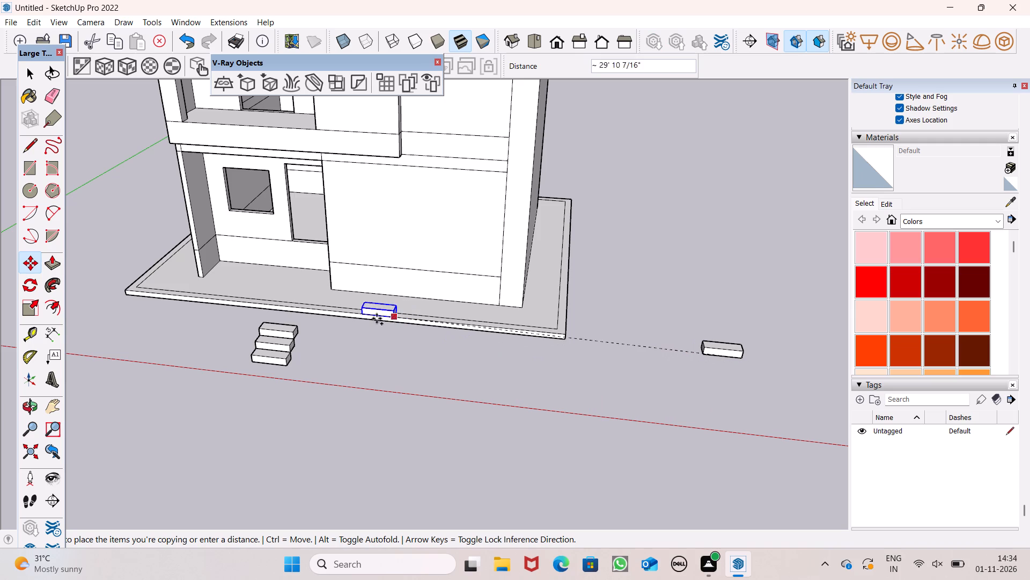
drag(377, 318, 293, 325)
scroll(305, 337, up, 10)
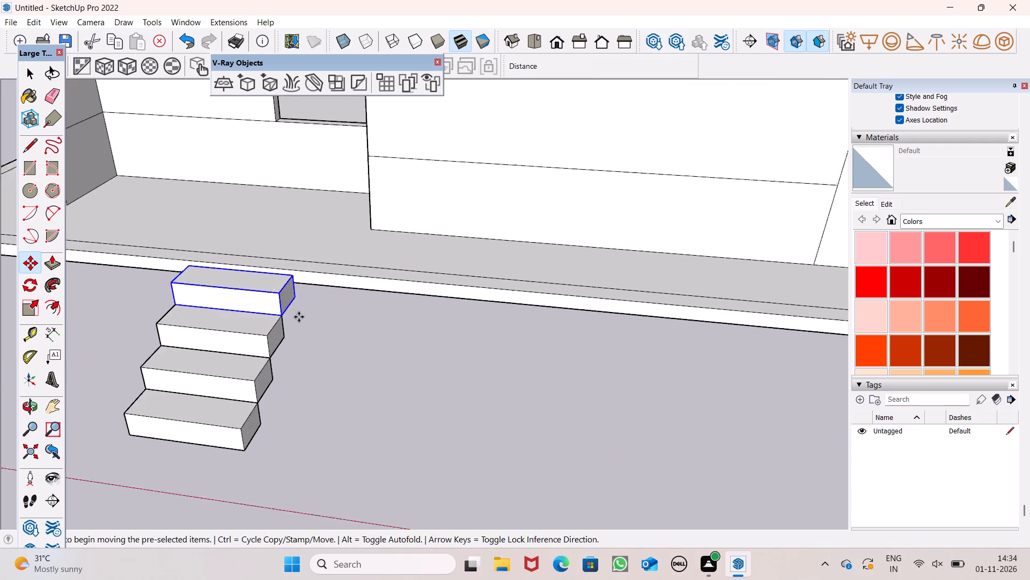
scroll(299, 317, up, 7)
scroll(370, 403, down, 8)
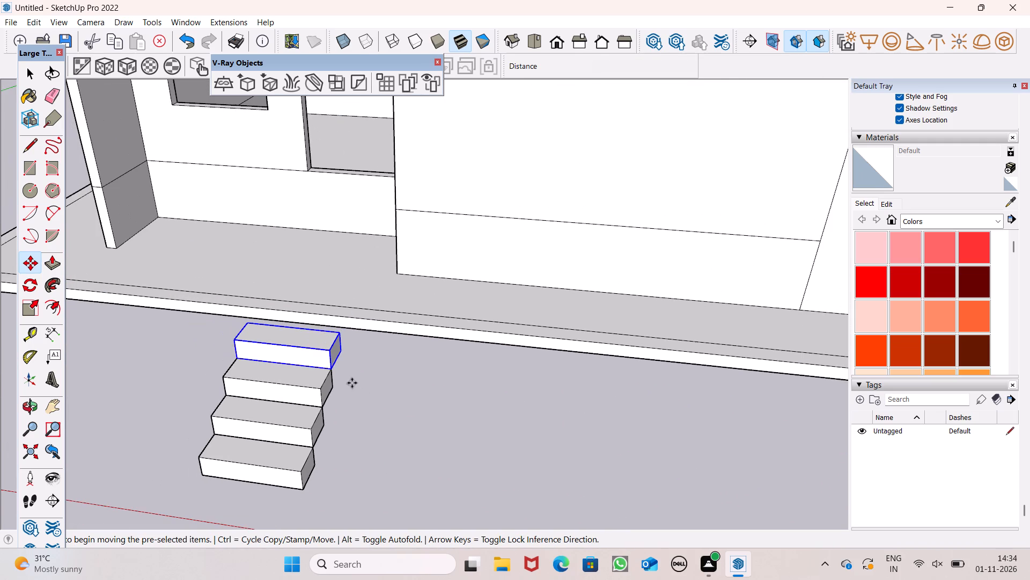
key(space)
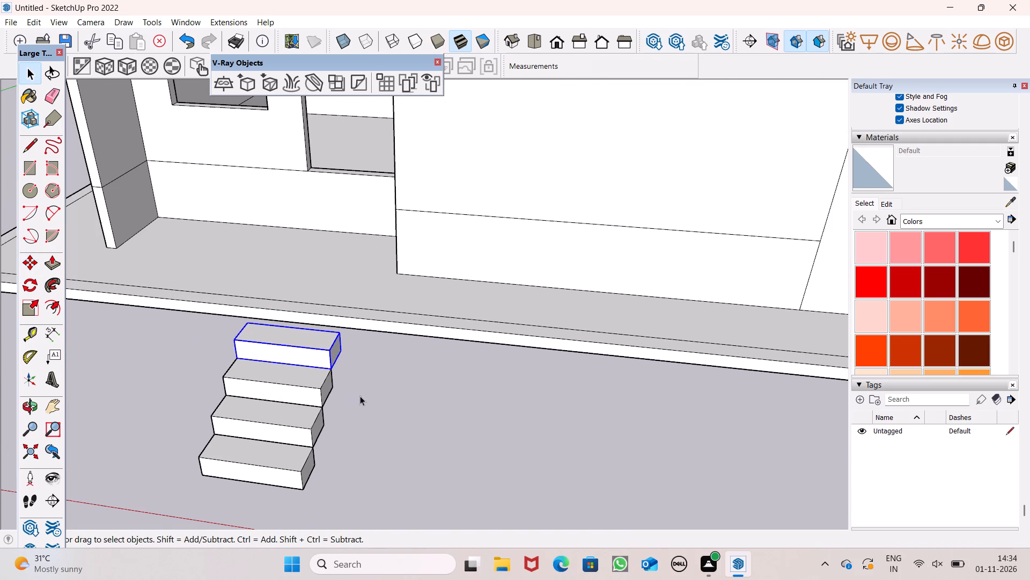
Group the fourth step block together with the three-step group.
ctrl+click(285, 403)
ctrl+right_click(284, 394)
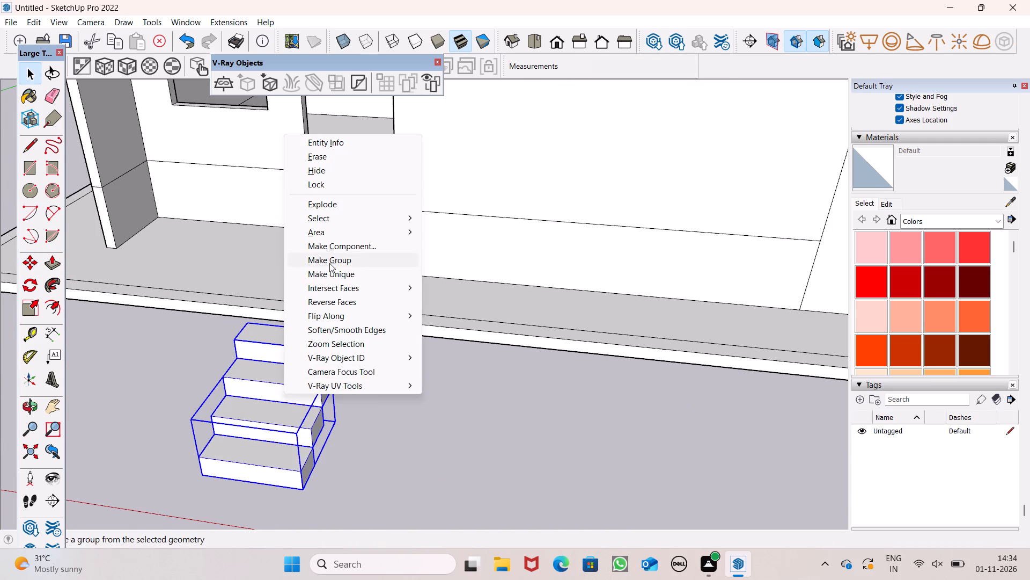
ctrl+click(335, 260)
Move the four-step group from the open ground onto the building's base, in front of the ground-floor door.
scroll(348, 341, down, 6)
middle_drag(336, 392, 602, 397)
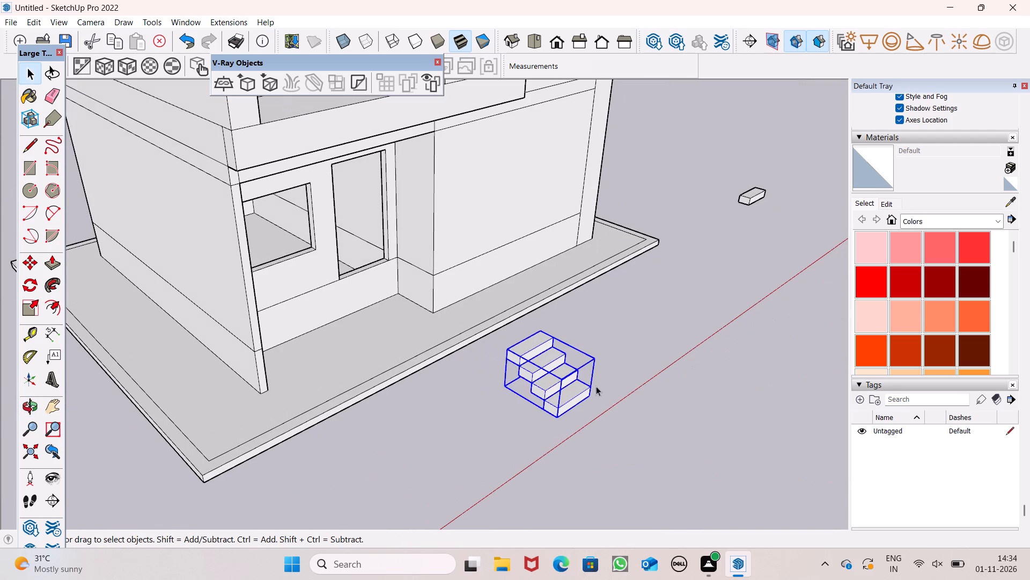
key(m)
key(shift+Return)
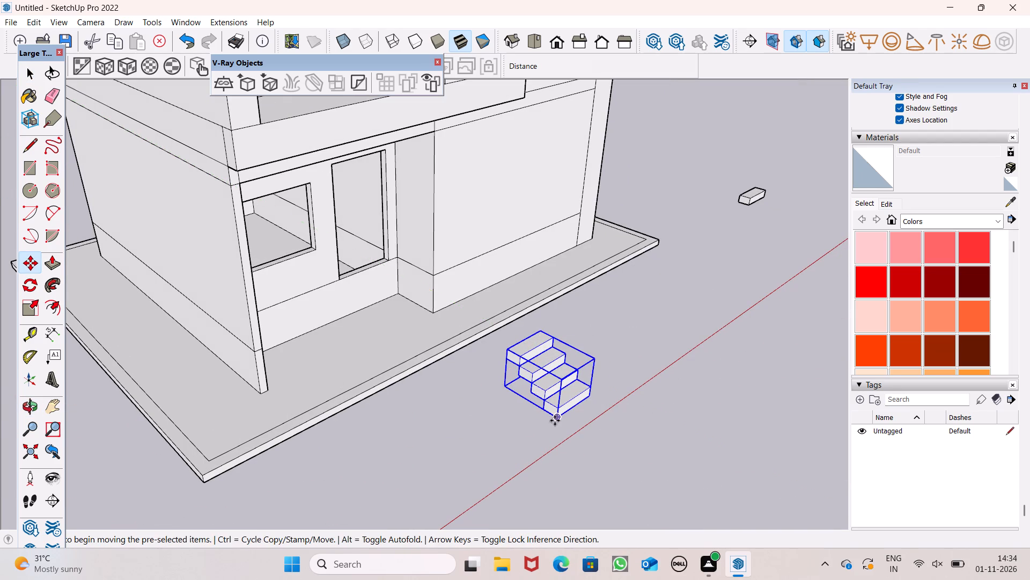
drag(556, 419, 385, 345)
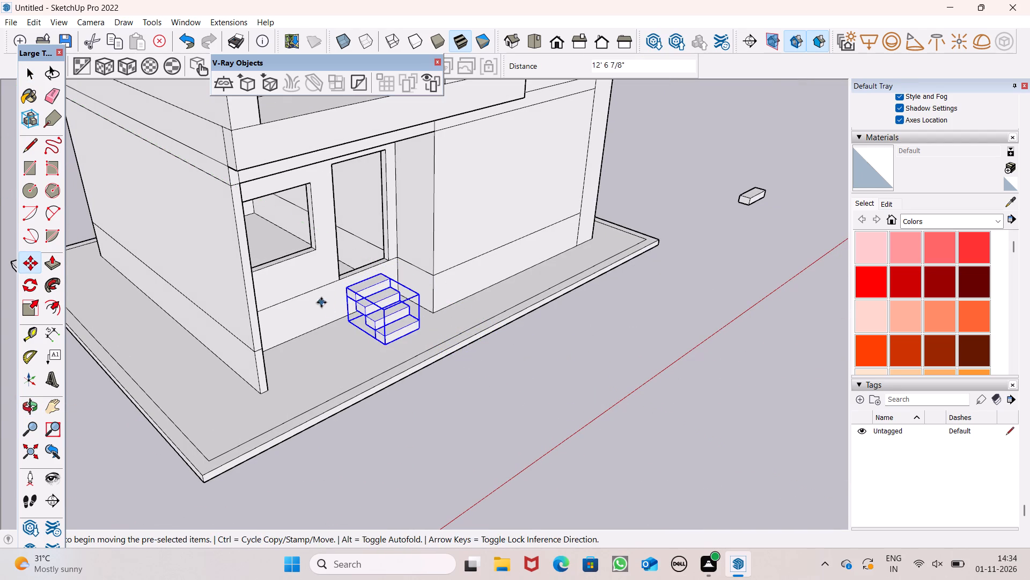
Align the four-step group under the door and snap its lower back corner to the foot of the recessed wall.
scroll(339, 300, up, 6)
drag(350, 277, 345, 263)
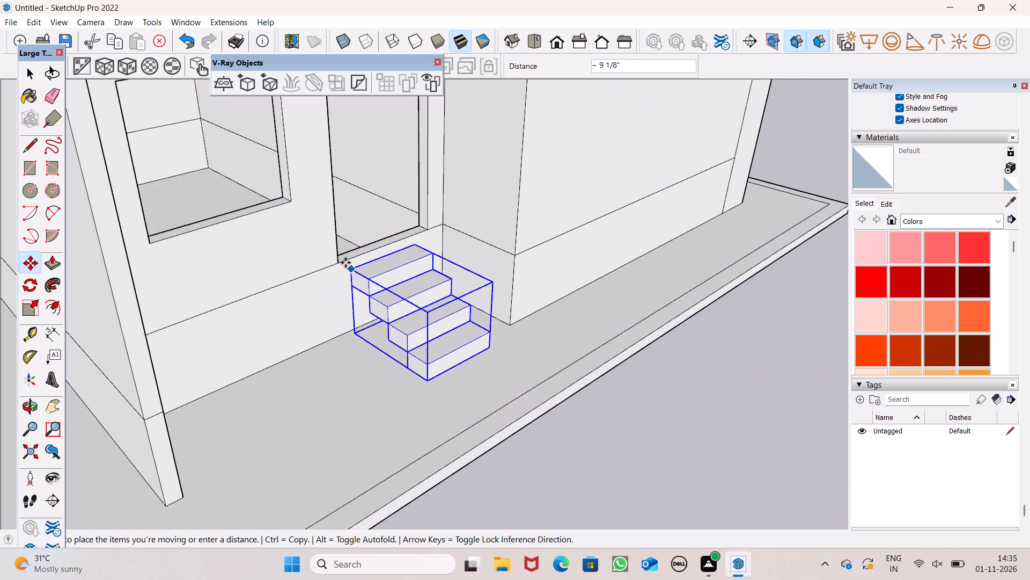
drag(345, 263, 346, 263)
scroll(366, 336, up, 6)
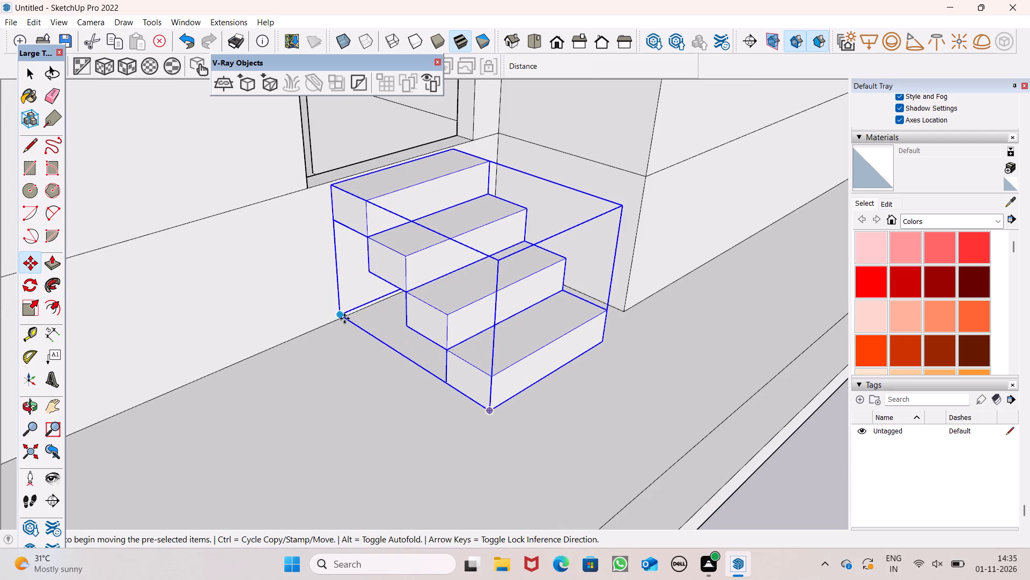
click(342, 317)
scroll(309, 334, down, 2)
scroll(357, 327, up, 6)
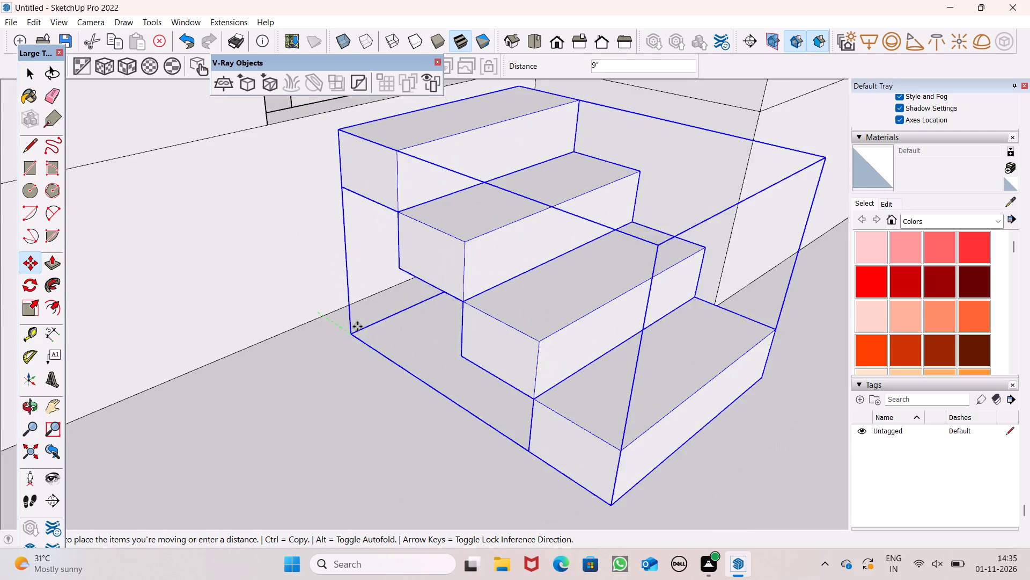
click(335, 311)
scroll(340, 346, down, 5)
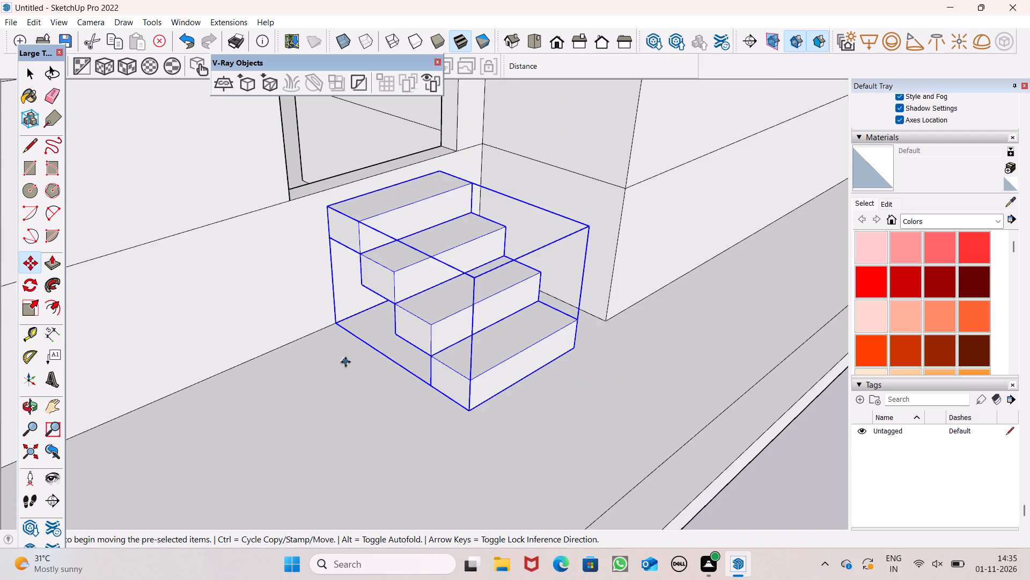
Scale the four-step group vertically until its top back edge meets the horizontal wall line below the door.
scroll(350, 357, down, 4)
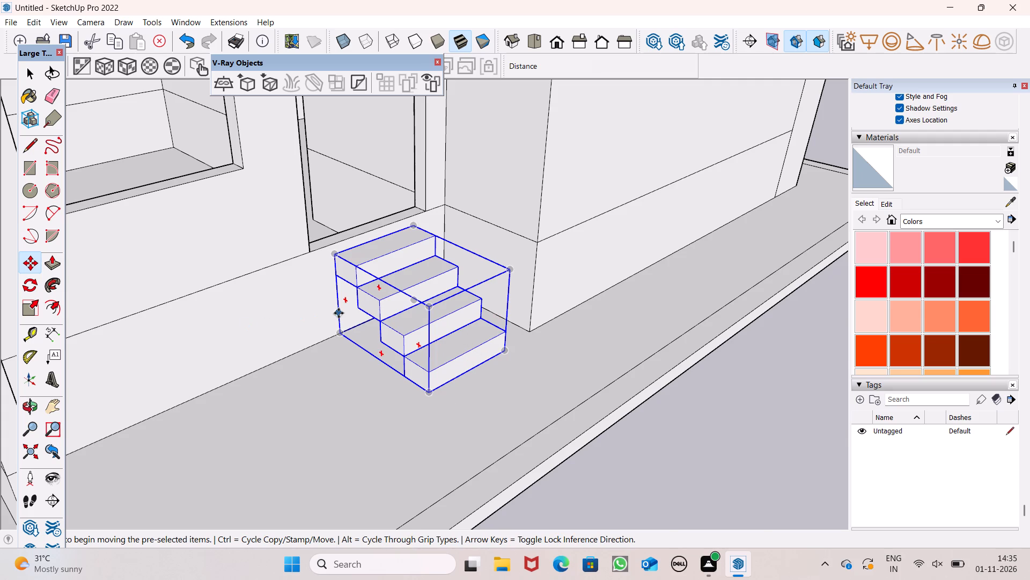
scroll(339, 312, up, 4)
scroll(389, 358, up, 1)
middle_drag(389, 360, 301, 395)
scroll(307, 383, up, 1)
scroll(283, 289, down, 3)
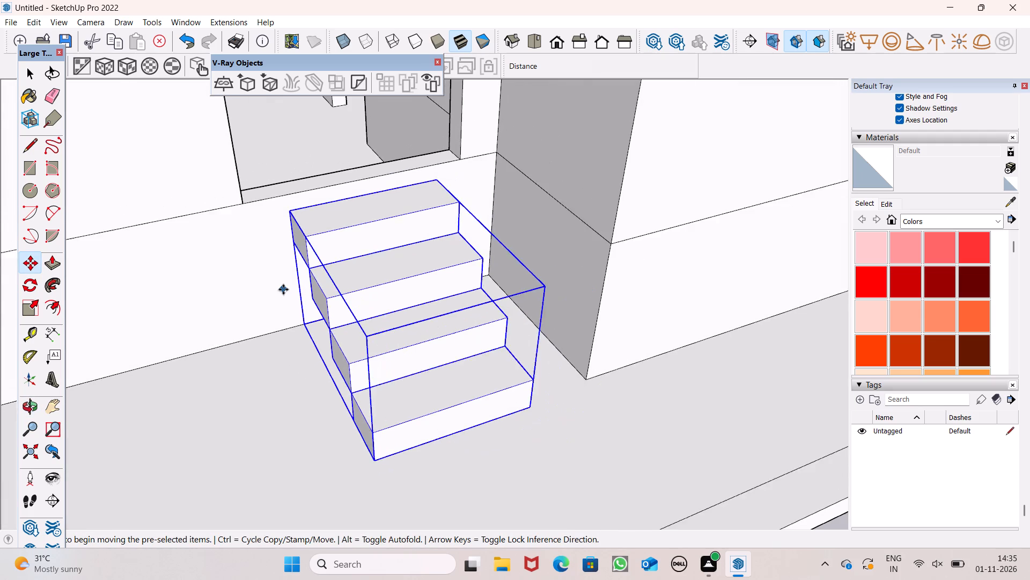
scroll(288, 305, down, 2)
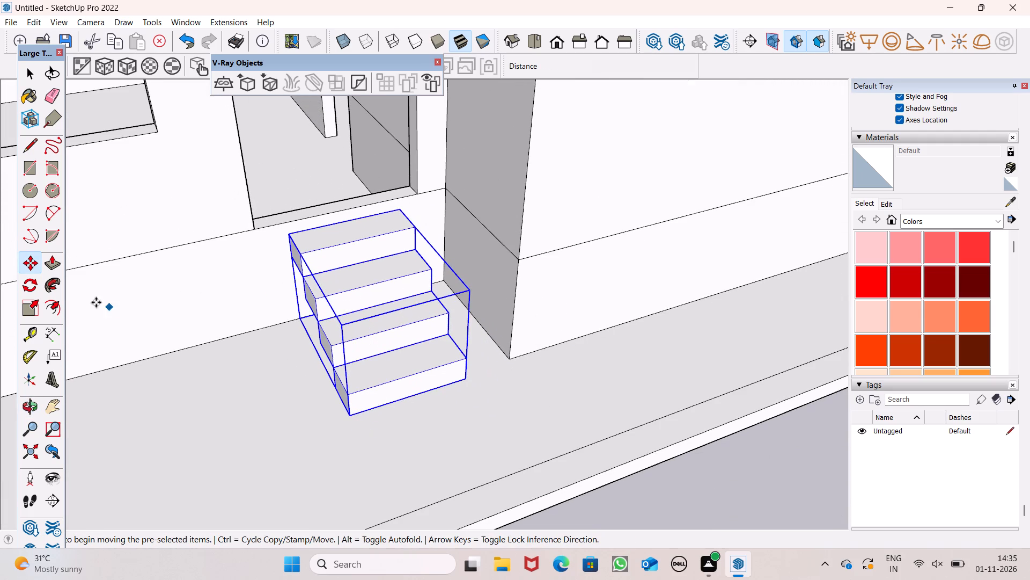
drag(39, 315, 49, 315)
click(28, 313)
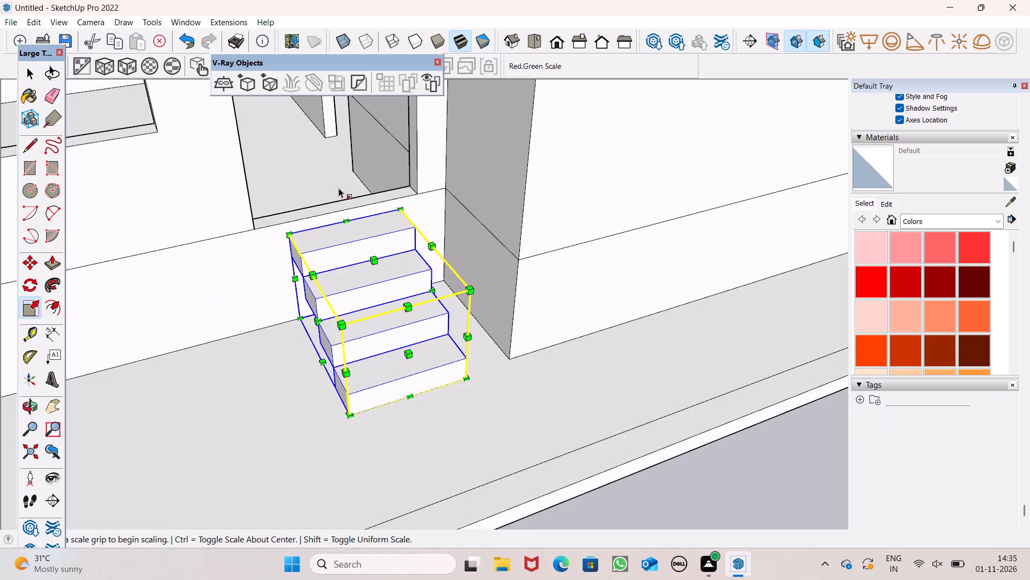
scroll(337, 195, down, 5)
scroll(302, 231, up, 8)
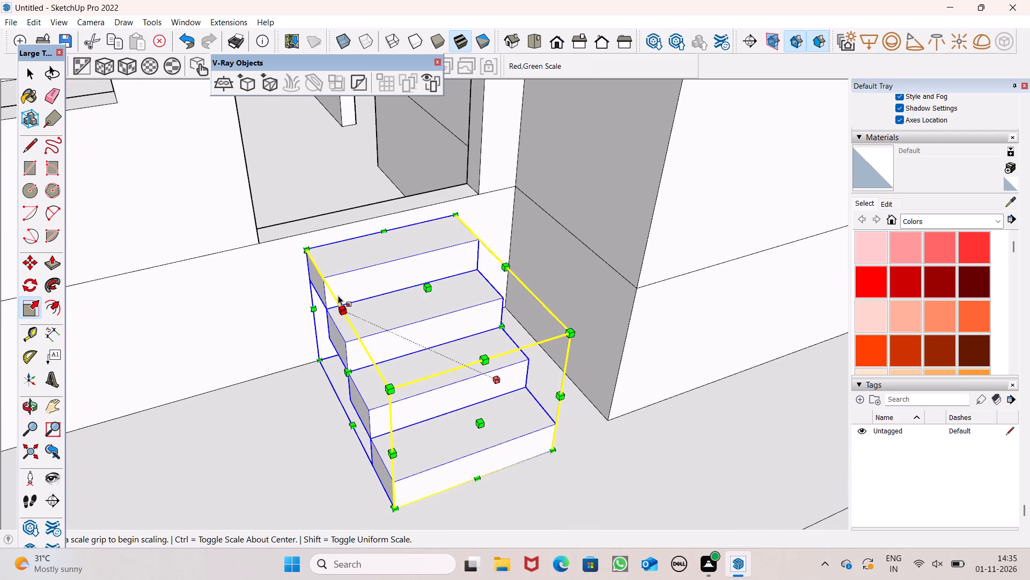
scroll(338, 303, down, 1)
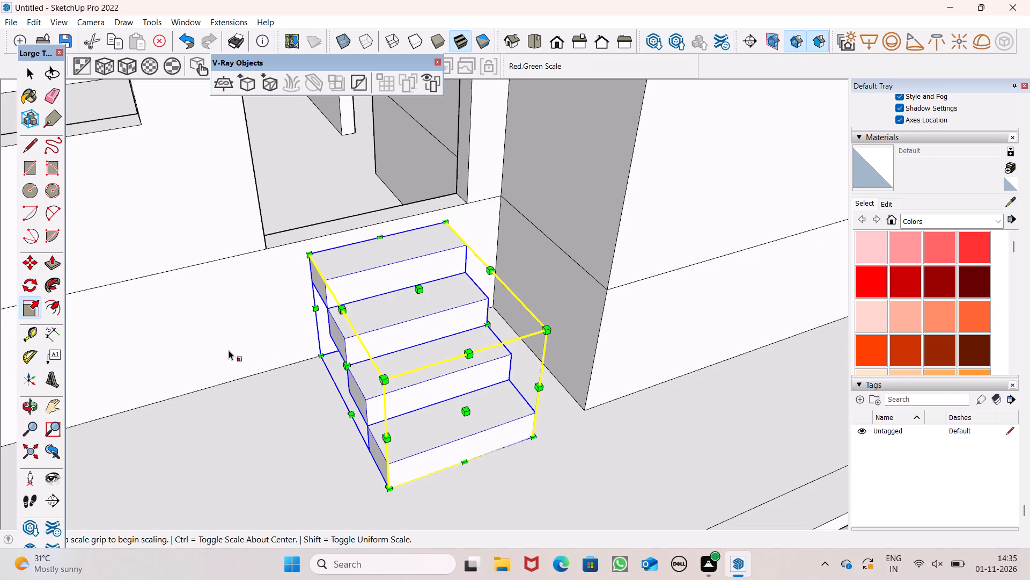
scroll(267, 347, down, 4)
scroll(259, 258, up, 5)
scroll(295, 282, up, 1)
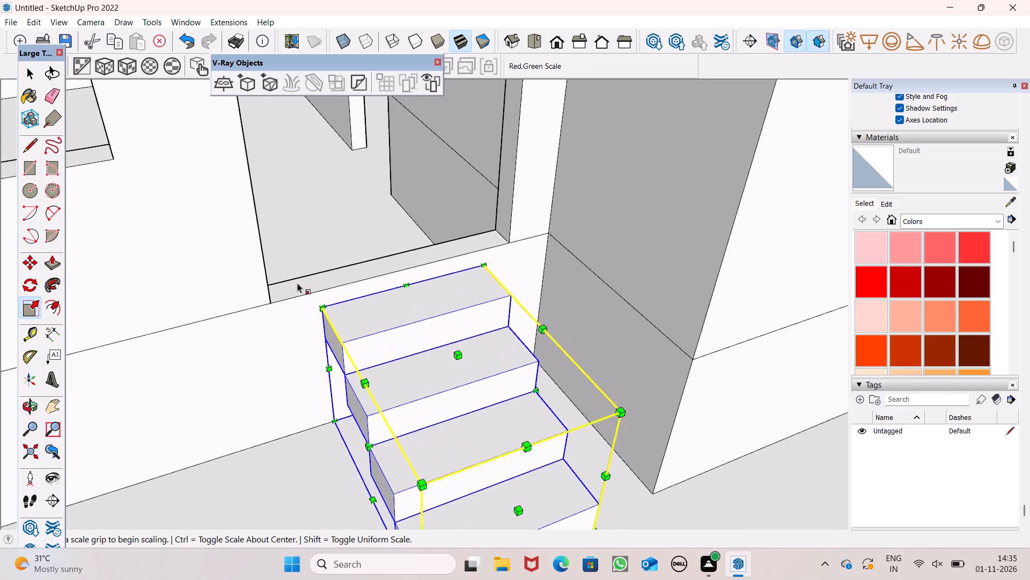
scroll(297, 283, up, 2)
drag(500, 370, 496, 343)
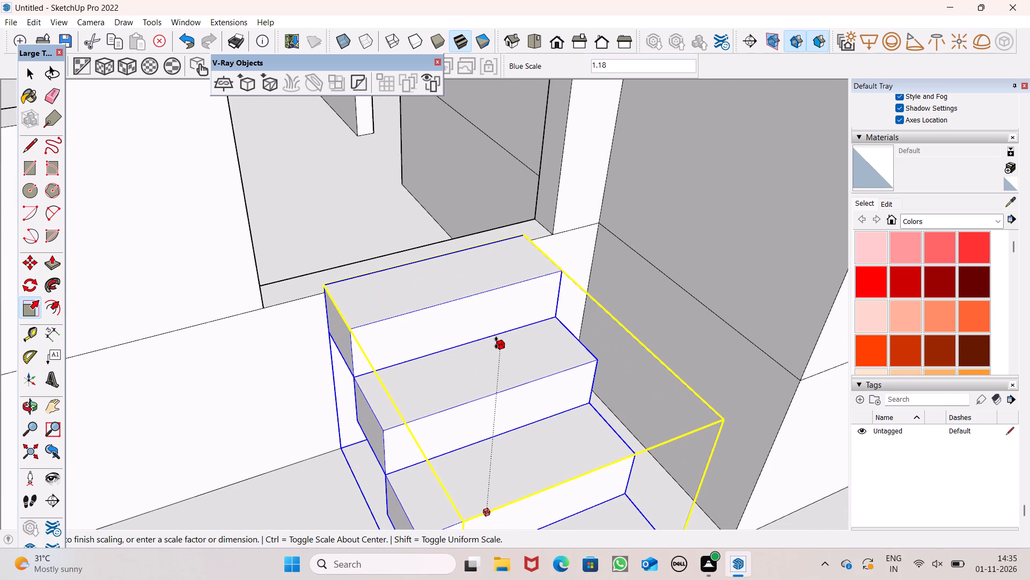
drag(496, 343, 498, 354)
click(498, 354)
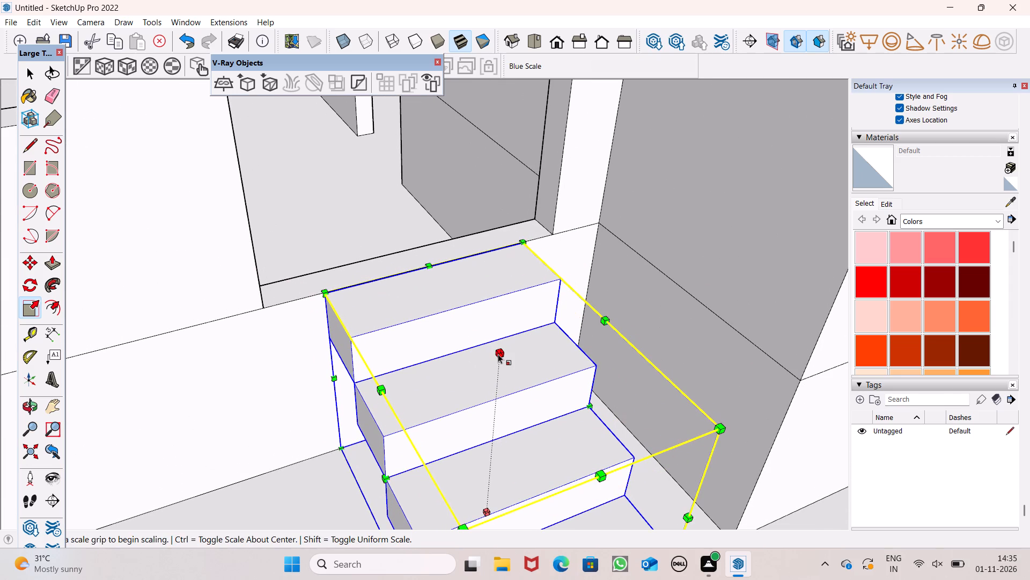
key(space)
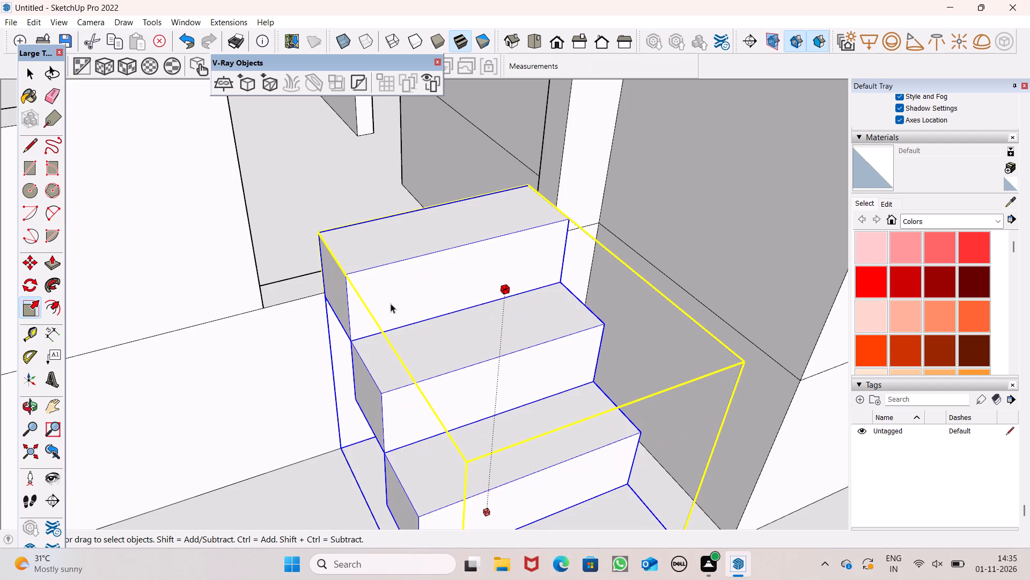
Explode the four-step group and the three-step group nested inside it, leaving the step blocks separate.
scroll(311, 230, down, 6)
scroll(274, 274, down, 8)
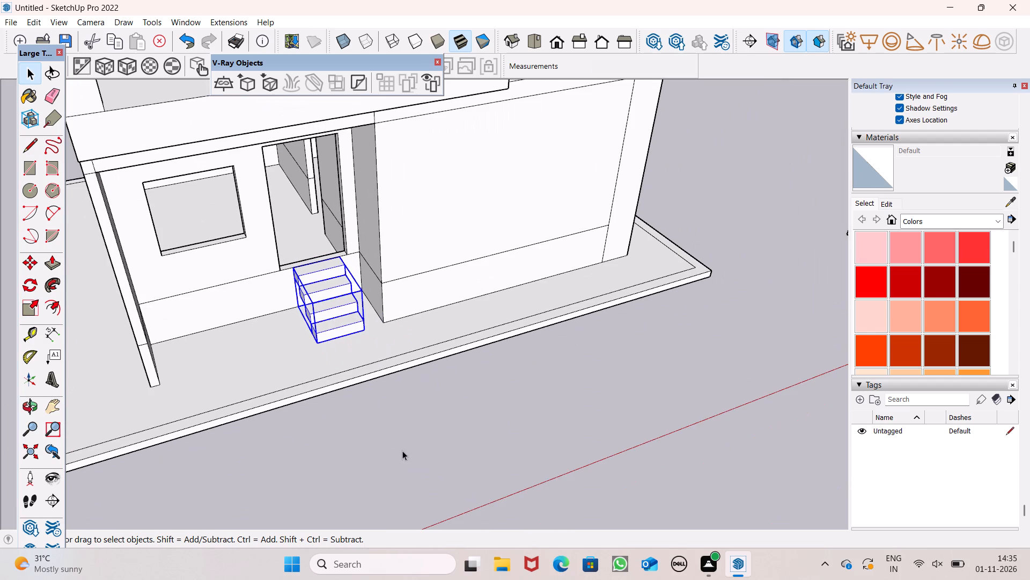
right_click(402, 451)
click(337, 380)
click(321, 308)
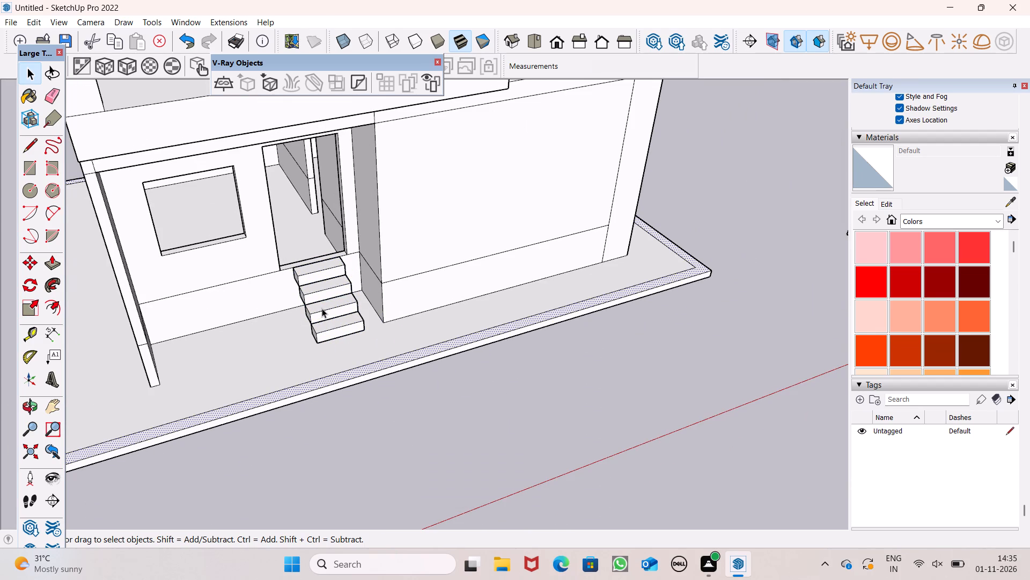
click(328, 303)
right_click(328, 303)
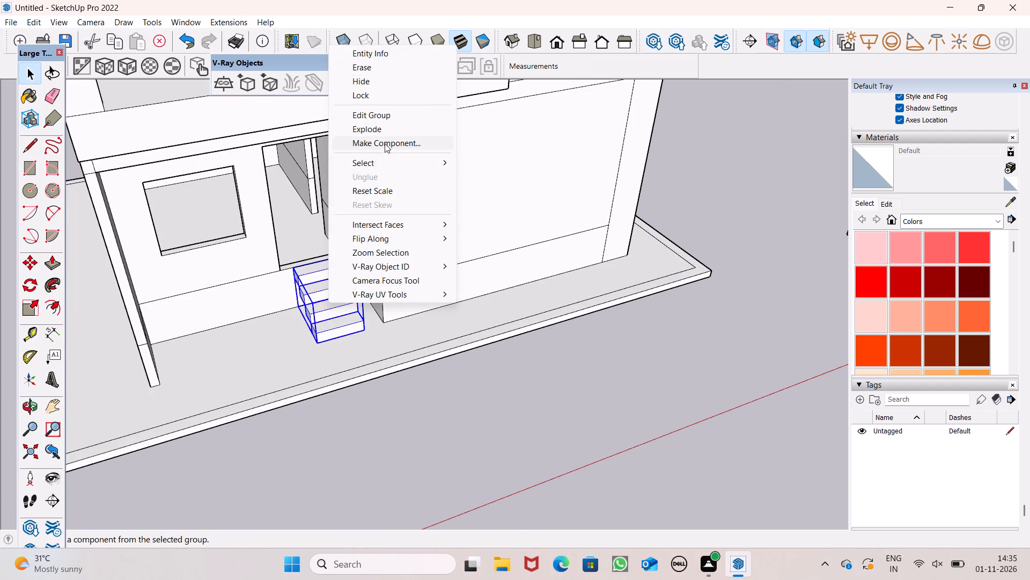
click(388, 131)
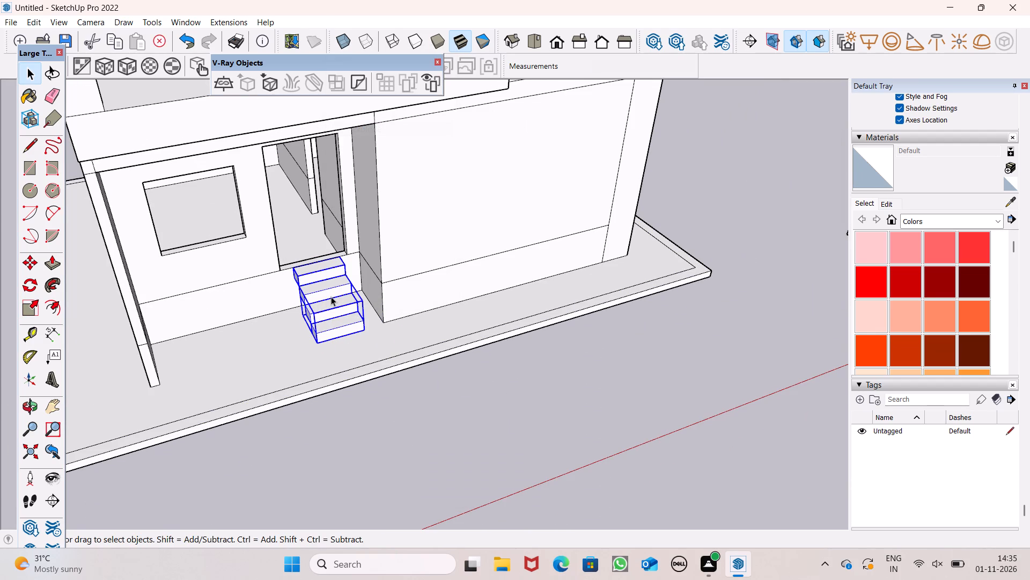
drag(379, 440, 373, 417)
click(334, 311)
right_click(329, 300)
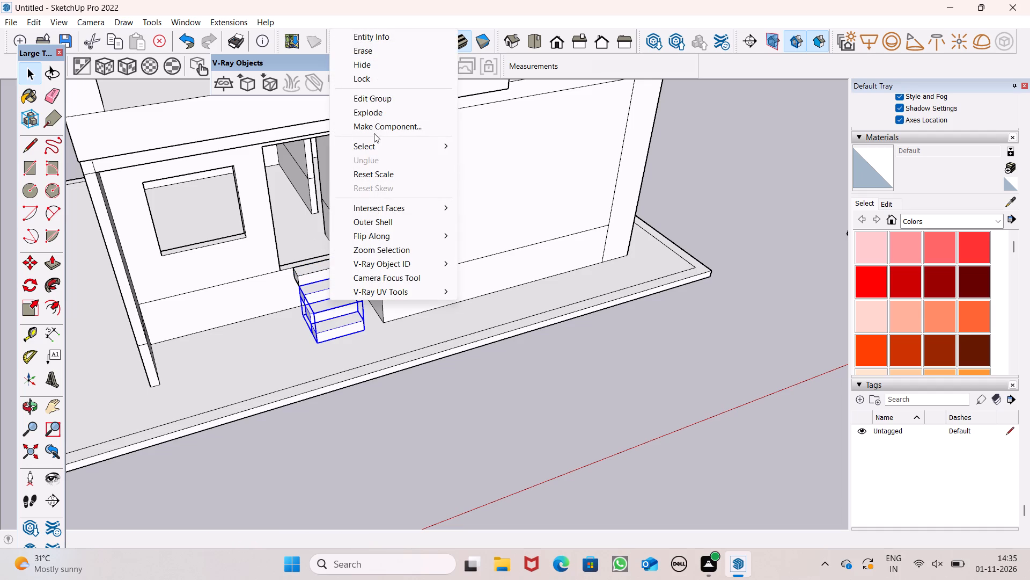
click(367, 106)
click(432, 389)
Explode all four individual step blocks into loose faces and edges.
scroll(317, 296, up, 2)
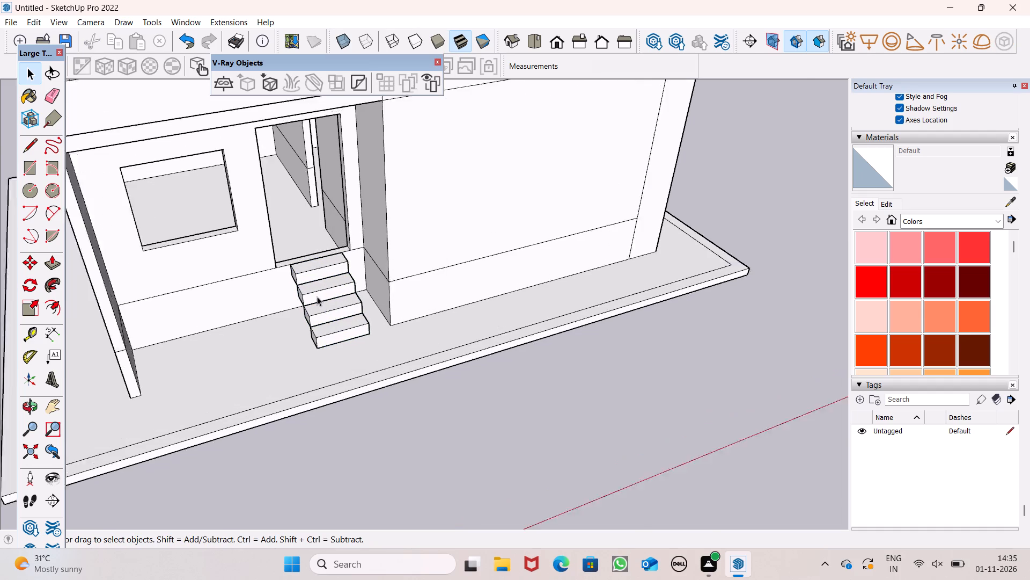
scroll(317, 296, up, 9)
click(306, 230)
click(293, 247)
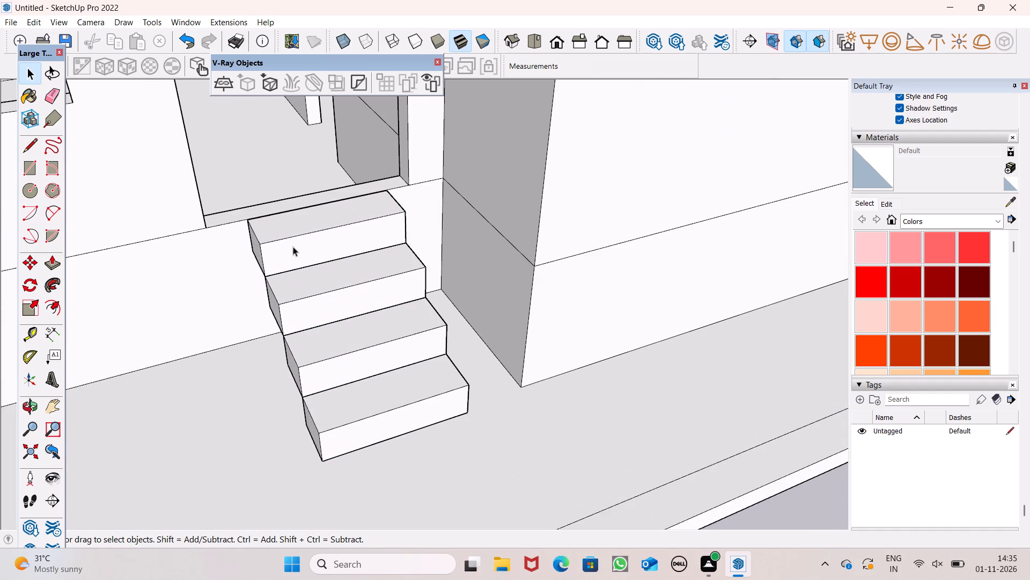
ctrl+click(325, 298)
ctrl+click(376, 338)
ctrl+click(426, 401)
ctrl+right_click(423, 394)
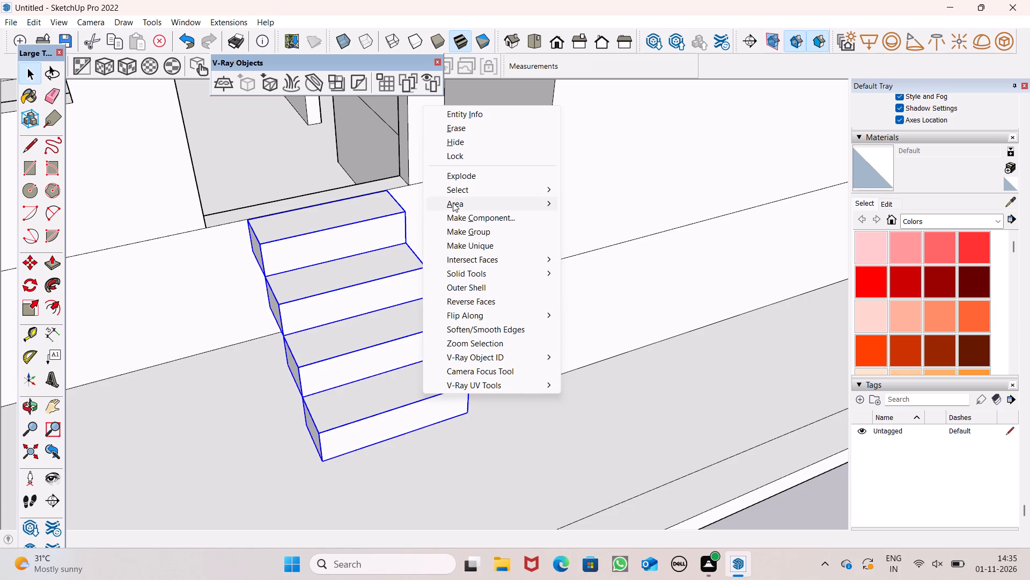
ctrl+click(460, 182)
scroll(355, 221, down, 5)
middle_drag(329, 277, 570, 230)
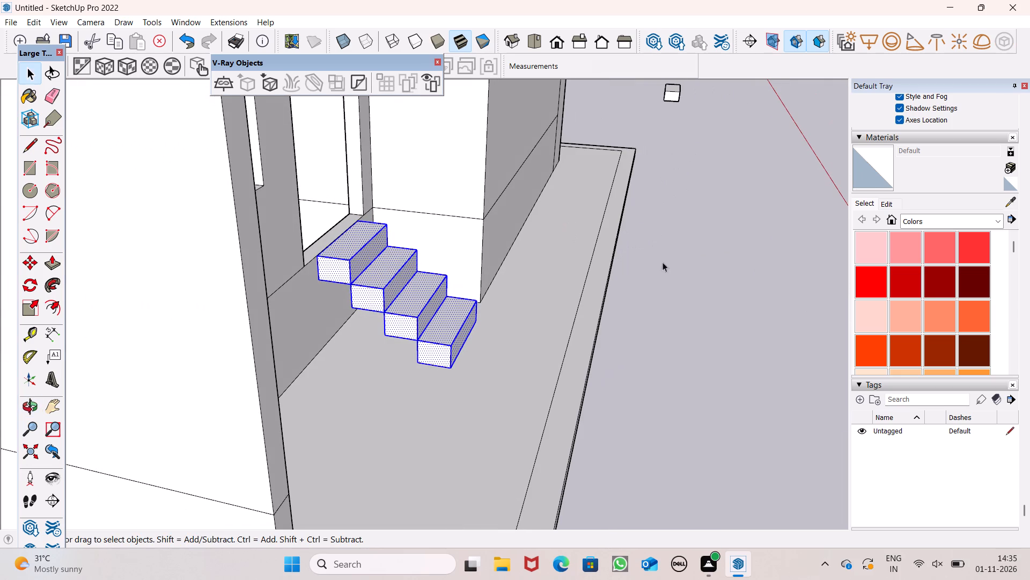
drag(730, 338, 725, 338)
Draw a 3' line on the base from the lowest step's back bottom corner, beside the projecting wall, to the recessed wall.
scroll(338, 301, up, 3)
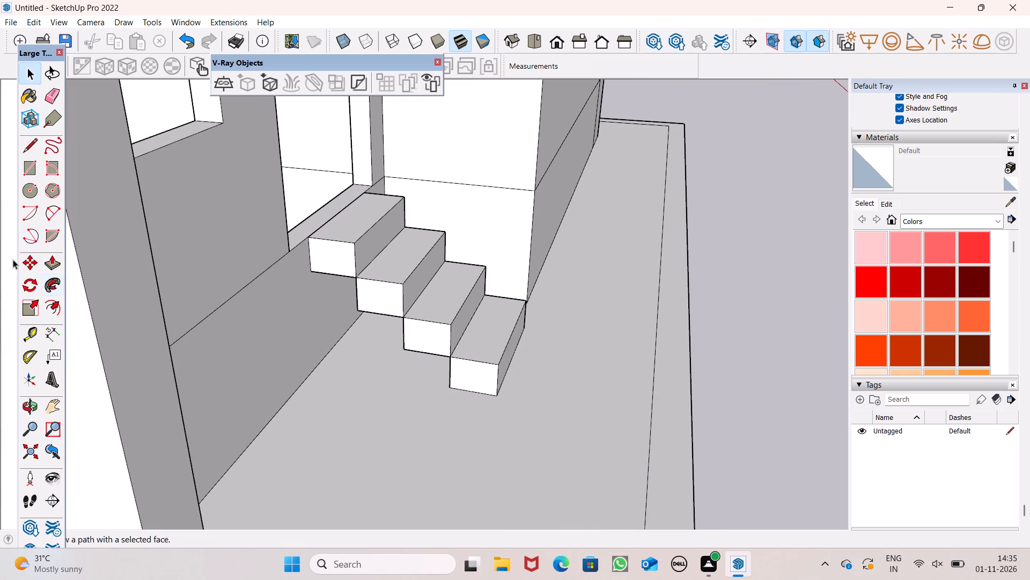
click(26, 145)
middle_drag(348, 257, 354, 161)
scroll(348, 257, up, 1)
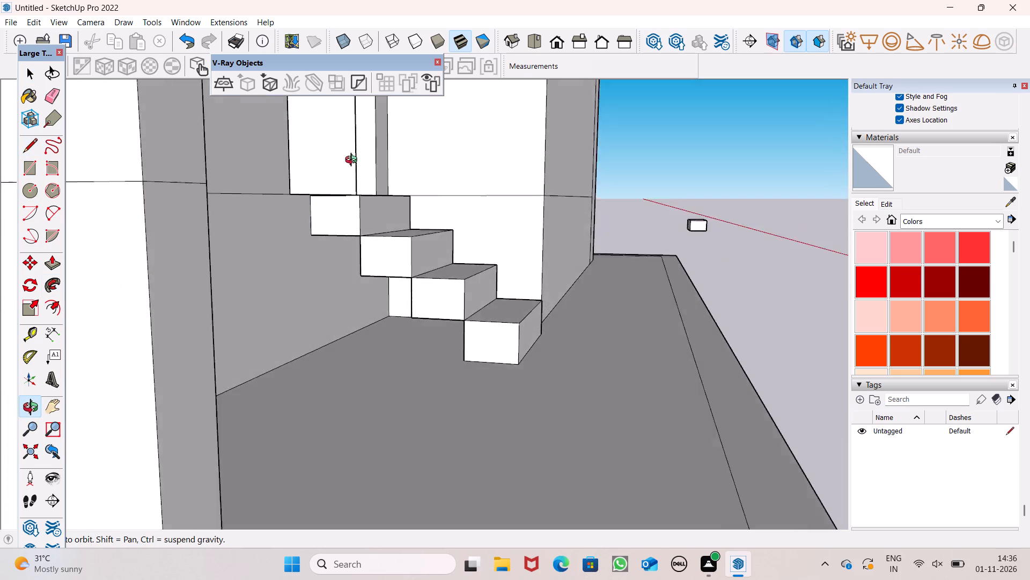
middle_drag(354, 161, 375, 107)
scroll(371, 115, up, 1)
scroll(495, 275, up, 6)
scroll(480, 313, down, 1)
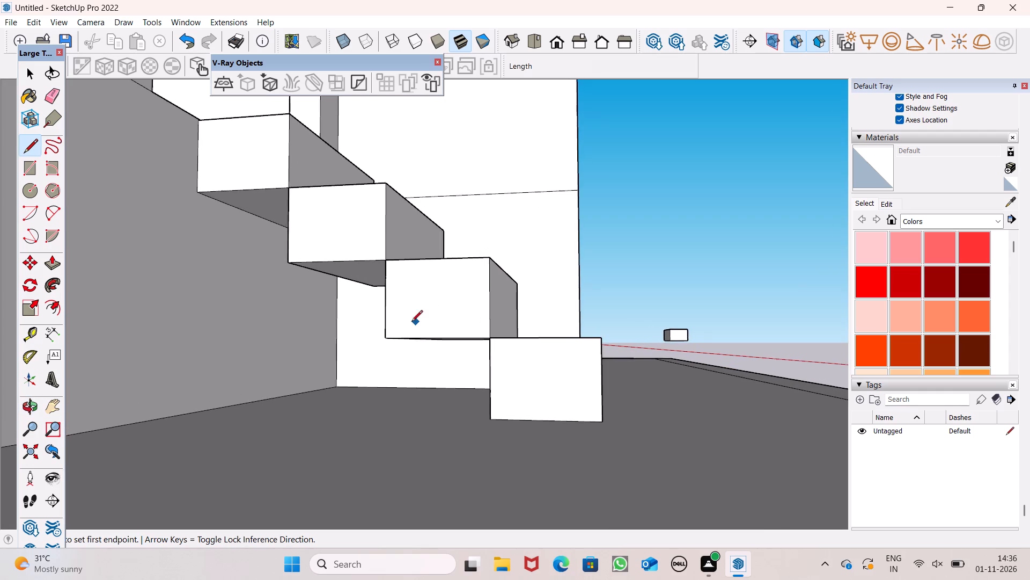
middle_drag(409, 346, 421, 337)
scroll(378, 349, up, 7)
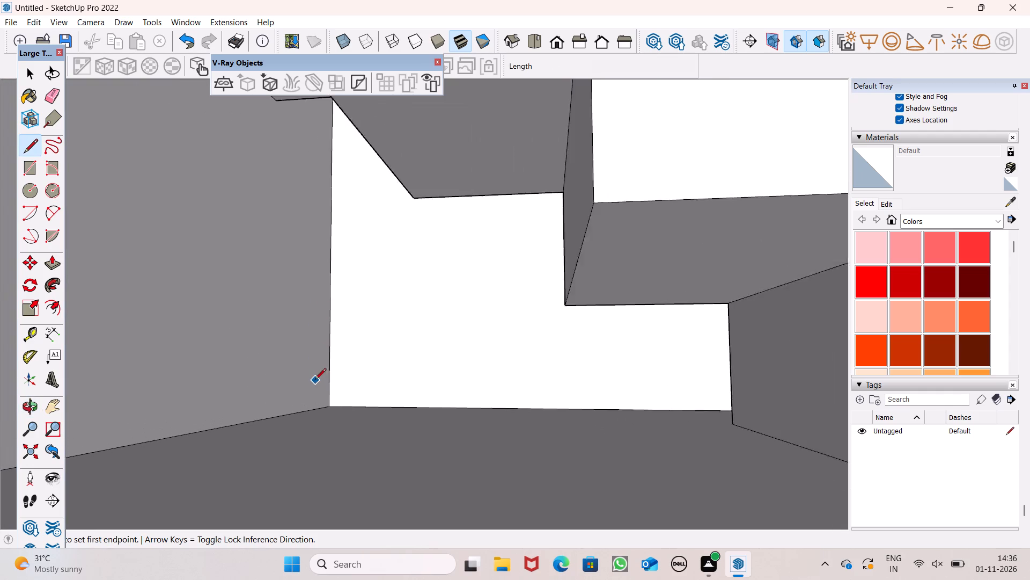
scroll(383, 417, down, 3)
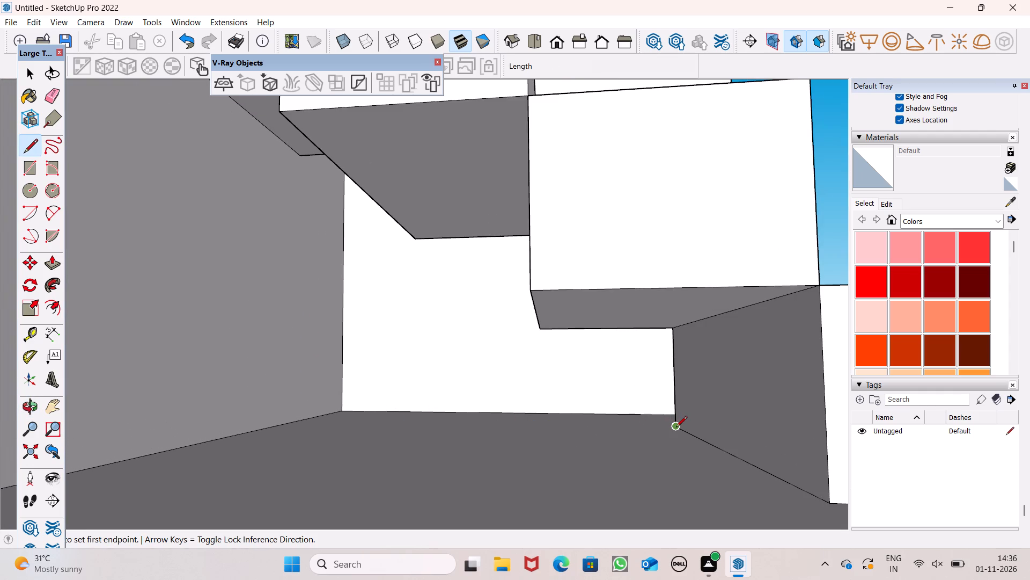
click(676, 428)
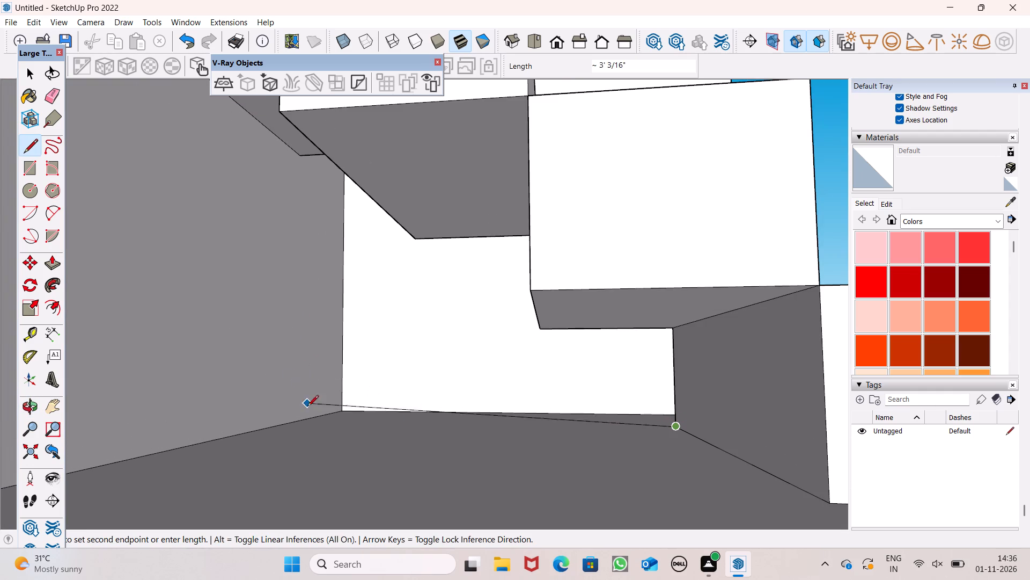
drag(296, 418, 296, 412)
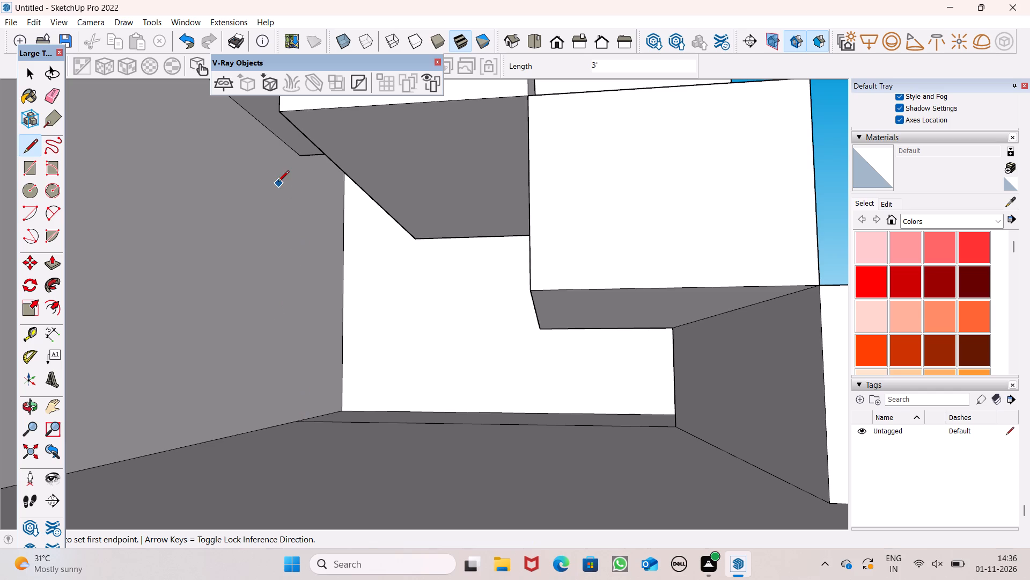
Draw a vertical line about 2' 2 7/8" long on the recessed wall from the top step's lower back corner down to the base line.
click(300, 156)
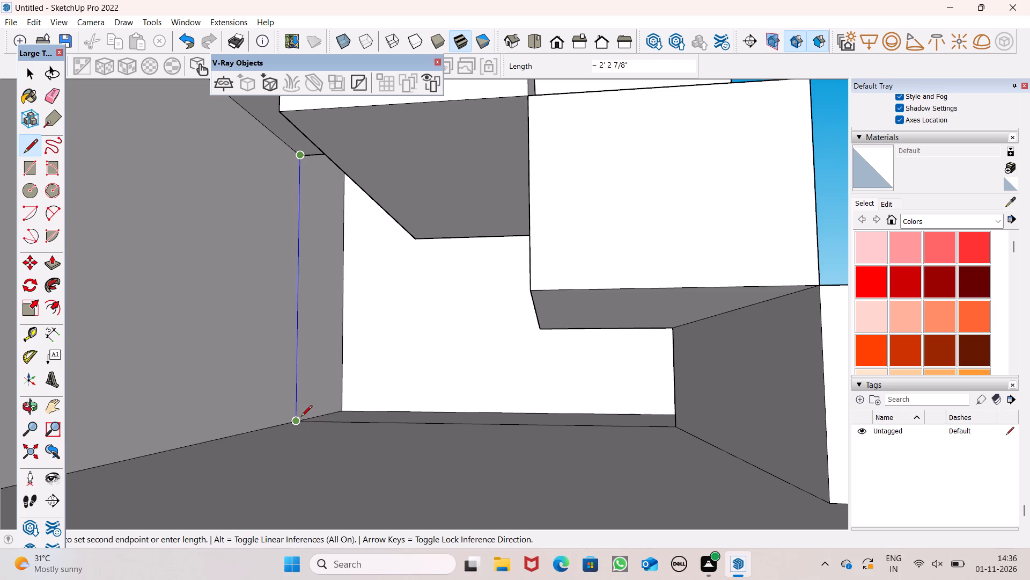
click(300, 418)
key(space)
Push/Pull the new upright face beneath the steps until it is flush with the side of the step blocks.
scroll(320, 365, down, 8)
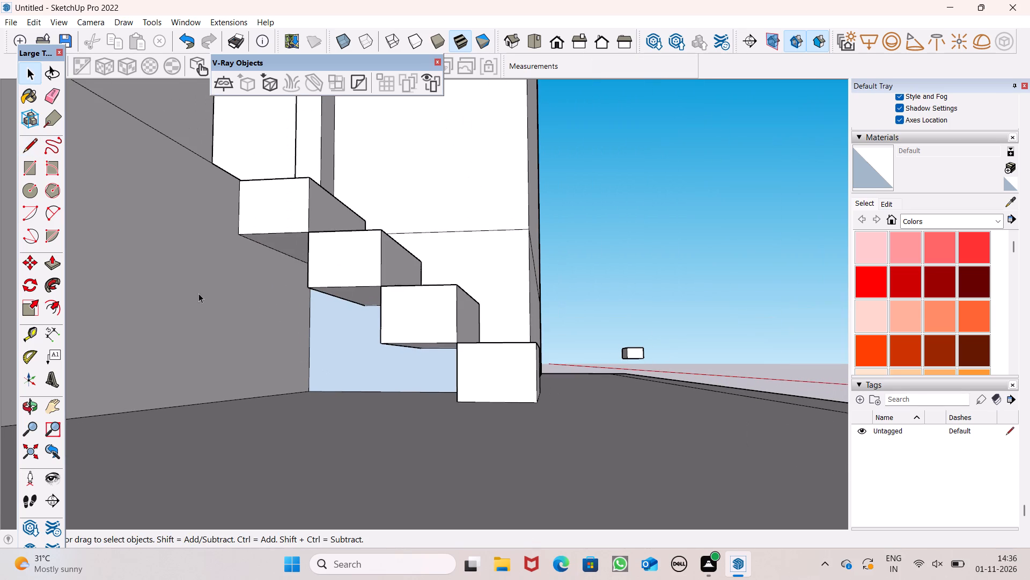
click(51, 260)
scroll(281, 293, up, 3)
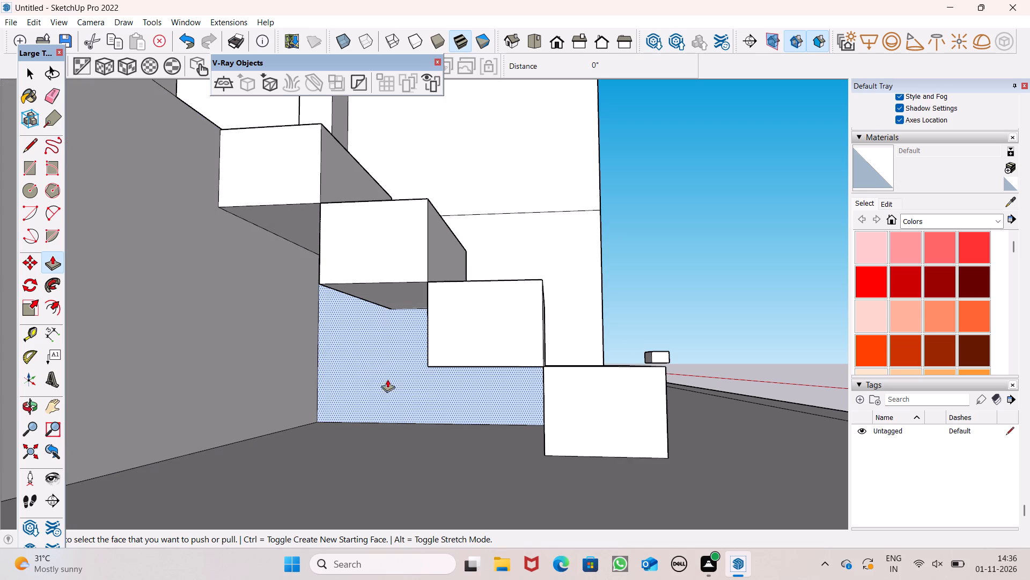
drag(434, 395, 542, 426)
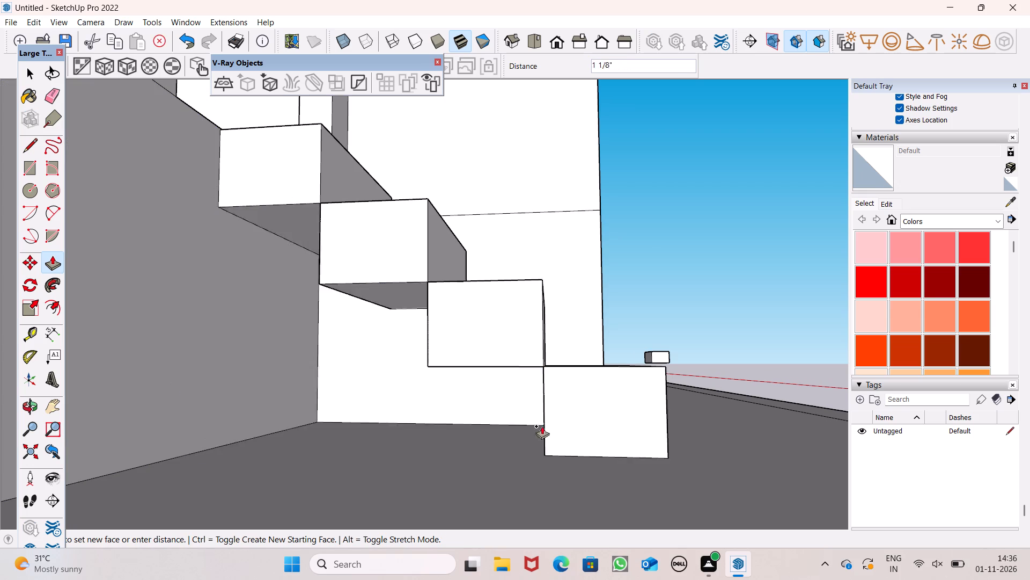
drag(542, 426, 545, 371)
key(space)
scroll(447, 354, down, 4)
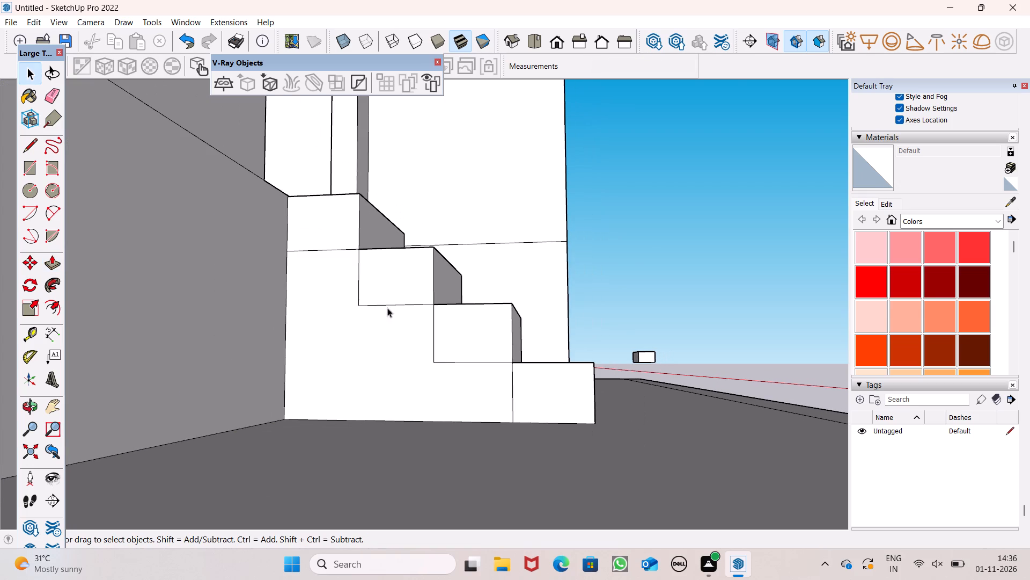
Erase the block seam lines on the filled side of the steps, leaving one continuous stepped side face.
scroll(334, 283, down, 2)
scroll(390, 217, down, 6)
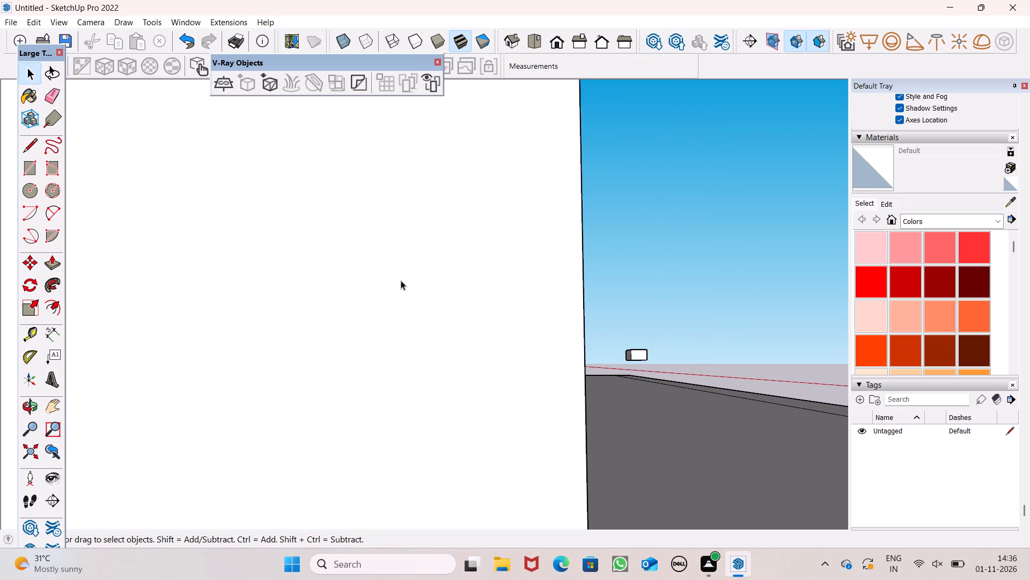
scroll(401, 282, down, 16)
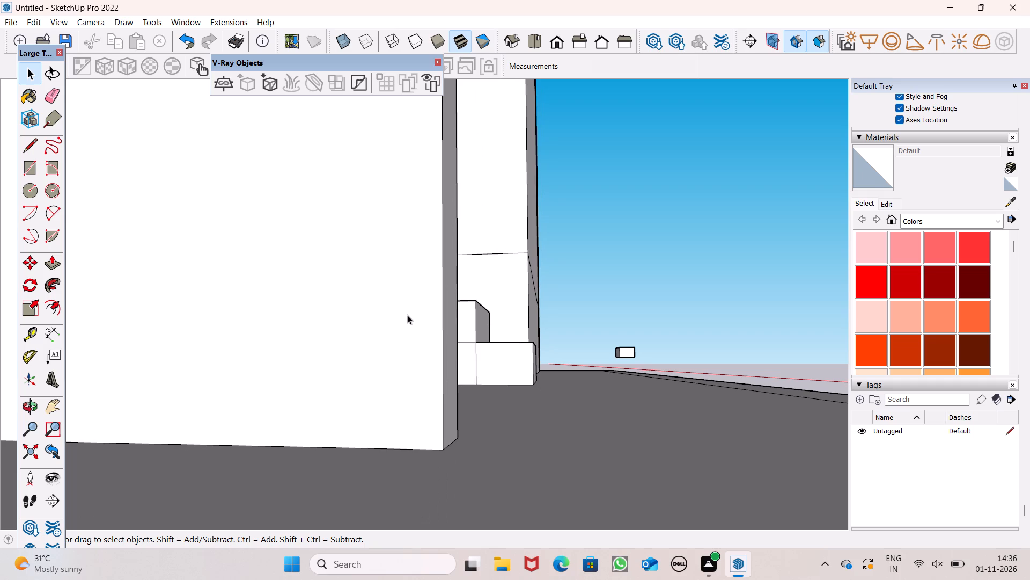
scroll(407, 315, down, 6)
scroll(348, 311, down, 2)
middle_drag(395, 351, 301, 388)
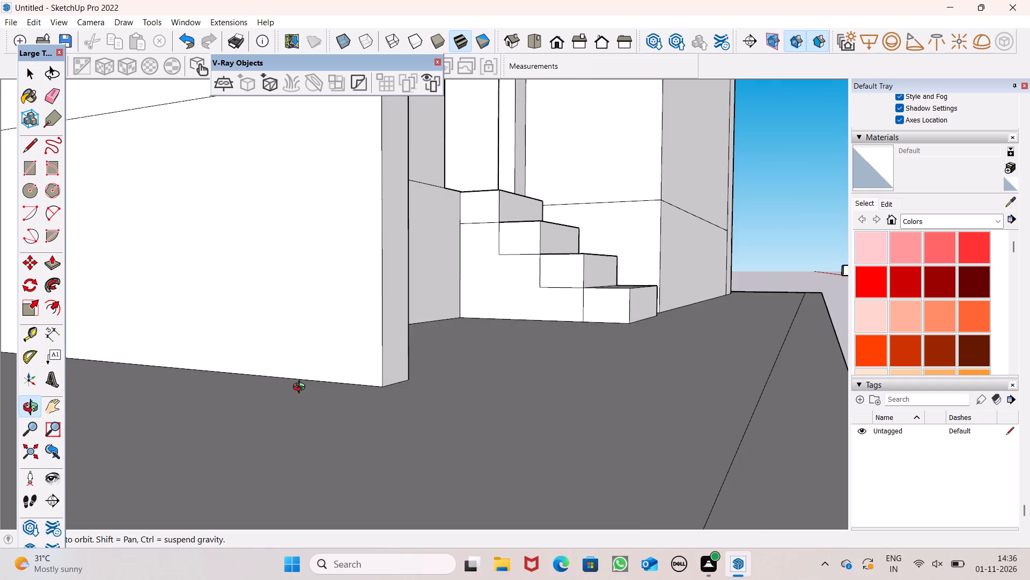
middle_drag(301, 388, 277, 383)
scroll(277, 383, up, 1)
scroll(276, 393, down, 3)
scroll(425, 308, up, 4)
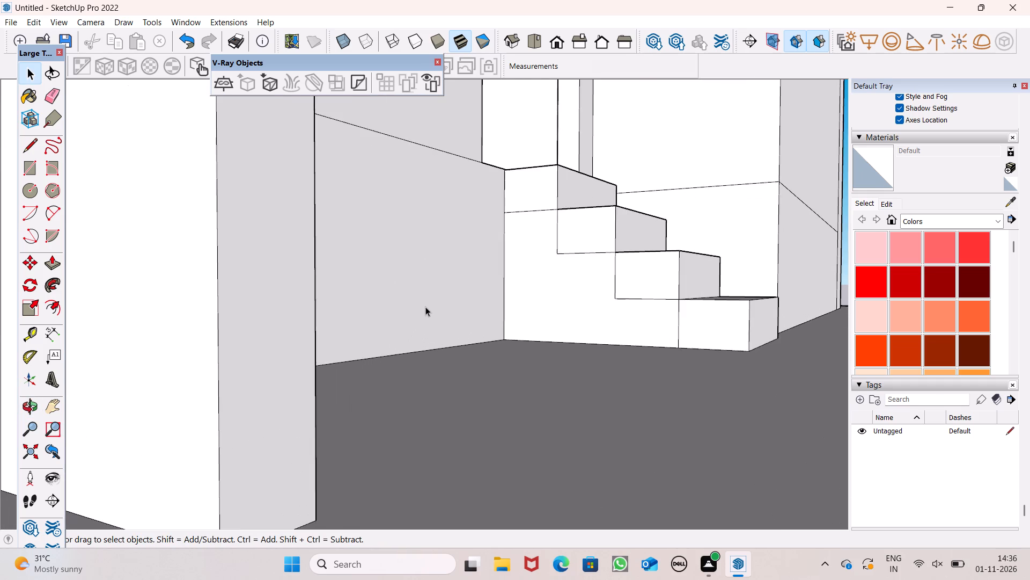
scroll(415, 309, down, 3)
scroll(381, 353, down, 5)
scroll(506, 296, up, 4)
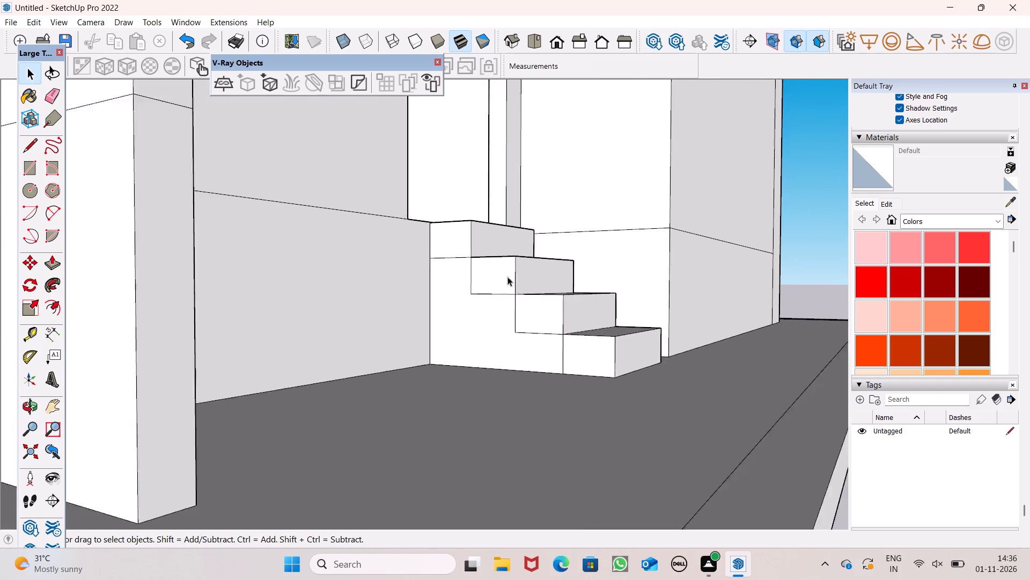
scroll(507, 277, up, 1)
scroll(523, 235, up, 3)
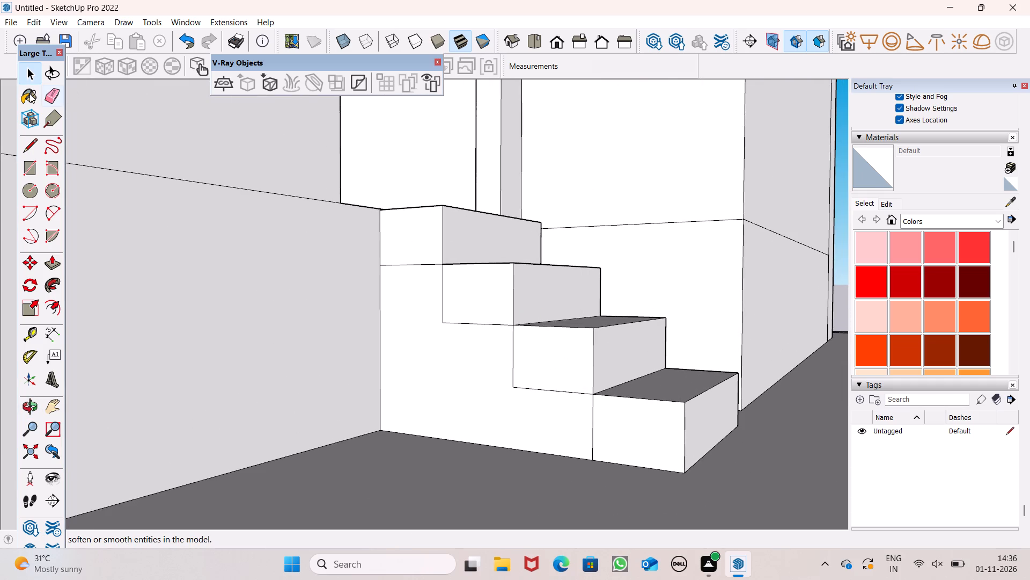
click(51, 91)
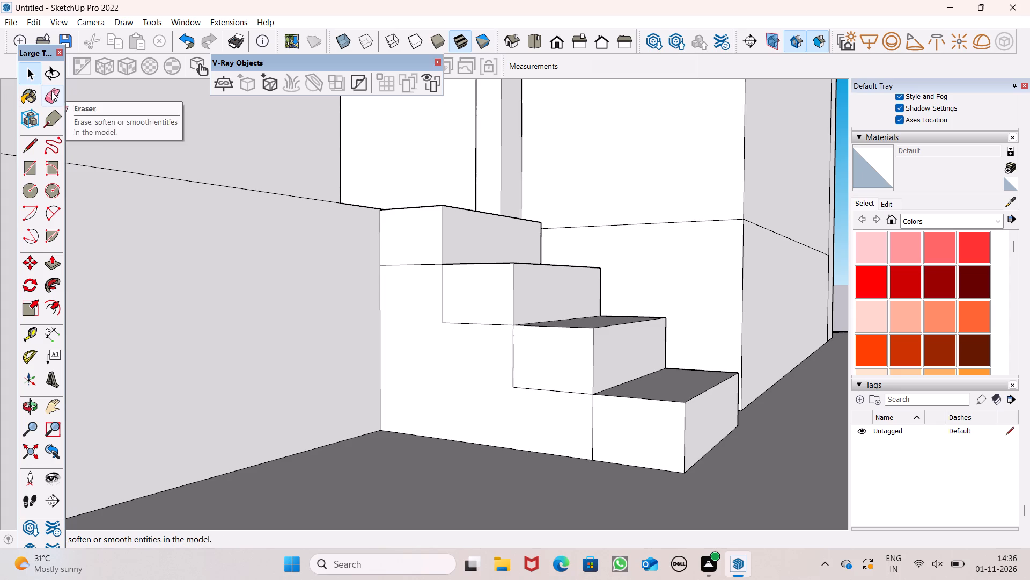
scroll(208, 200, down, 1)
scroll(323, 314, down, 1)
middle_drag(468, 393, 505, 398)
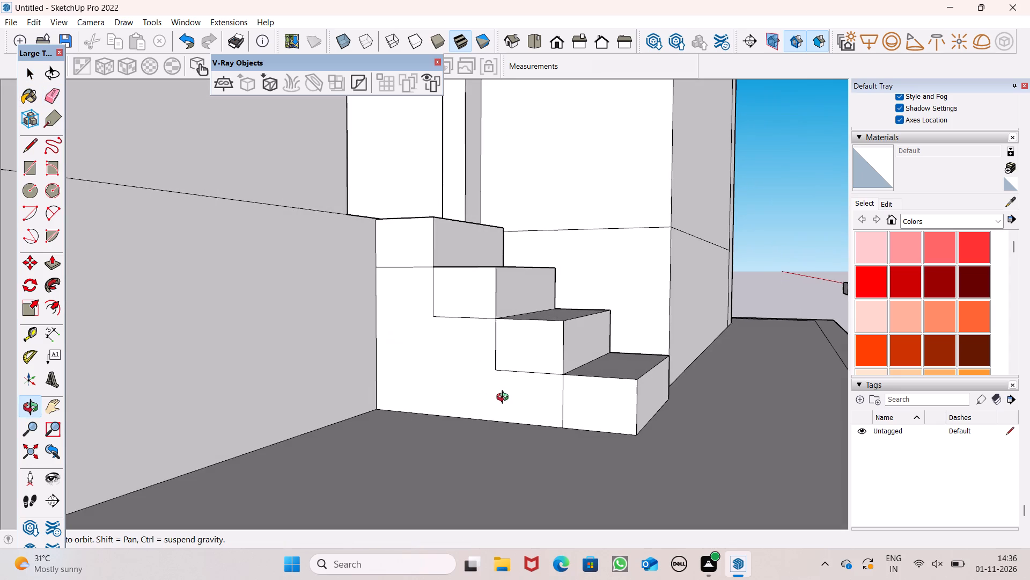
middle_drag(505, 398, 491, 393)
scroll(502, 384, up, 4)
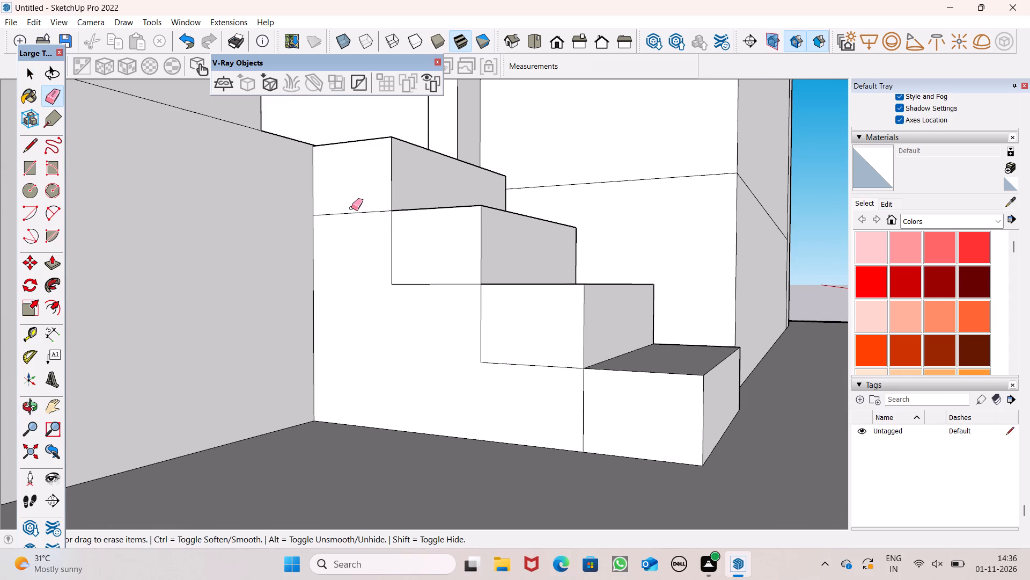
drag(353, 208, 457, 306)
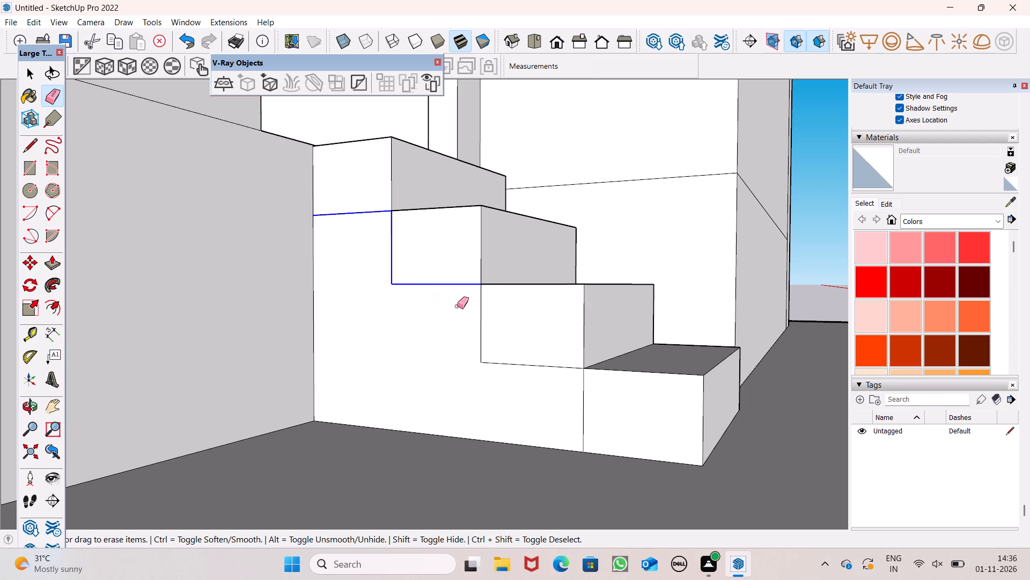
drag(457, 306, 599, 408)
Erase the block seam lines on the opposite side of the steps, including the vertical seam behind the lowest step.
scroll(560, 360, down, 2)
middle_drag(614, 383, 424, 390)
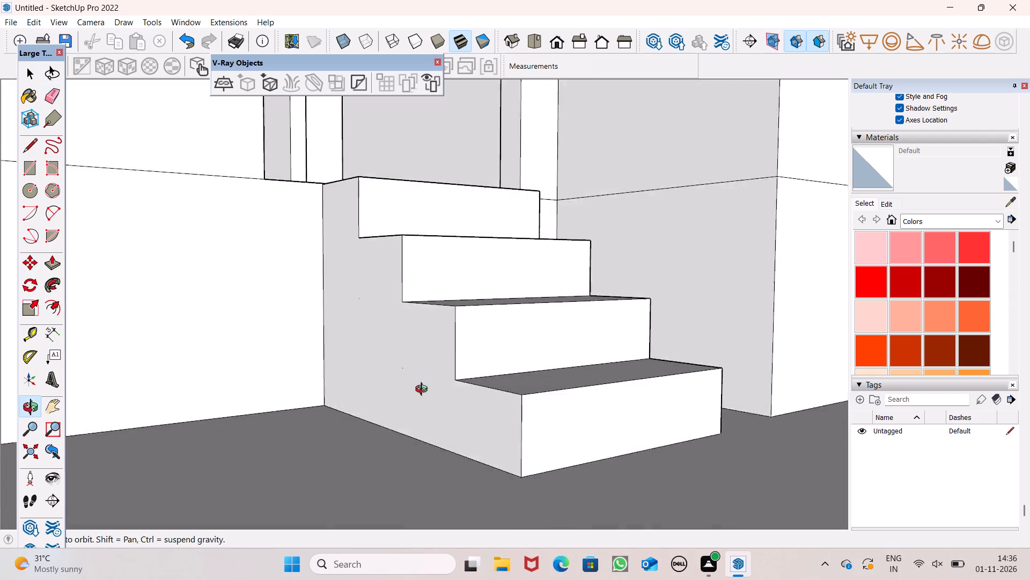
middle_drag(424, 390, 172, 416)
scroll(349, 296, up, 2)
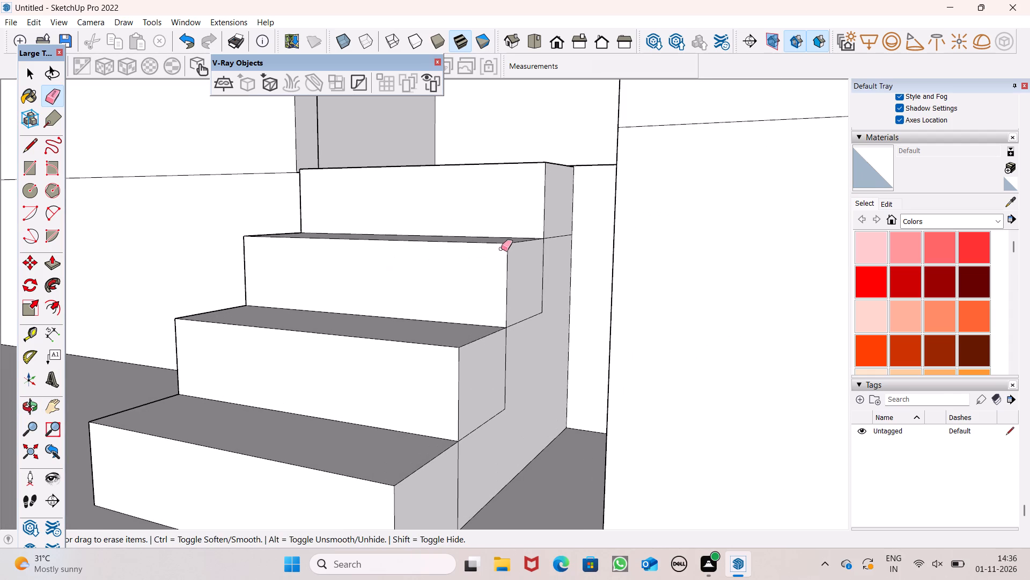
drag(557, 234, 465, 479)
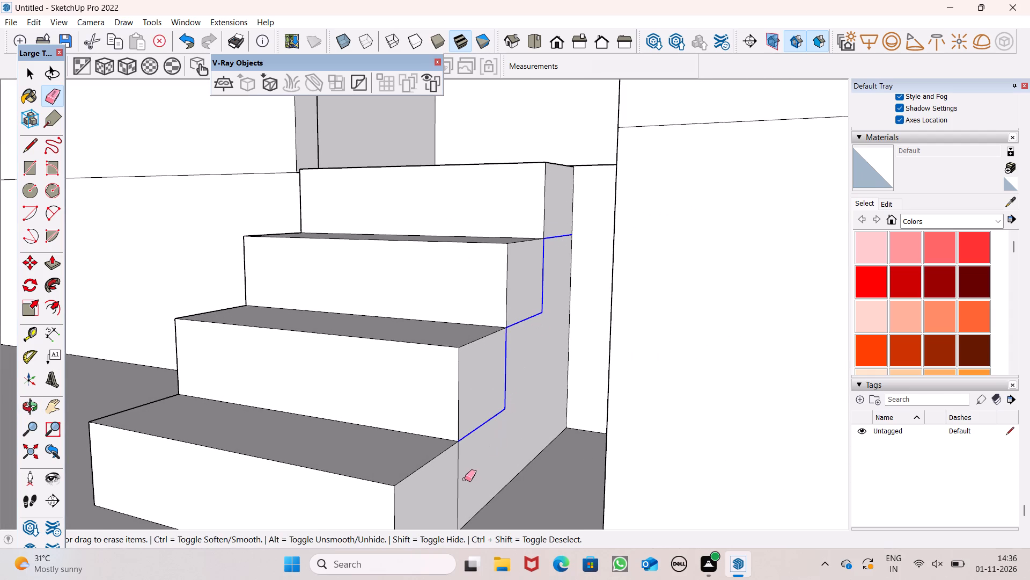
drag(465, 479, 464, 476)
key(space)
scroll(477, 316, down, 6)
scroll(480, 402, up, 4)
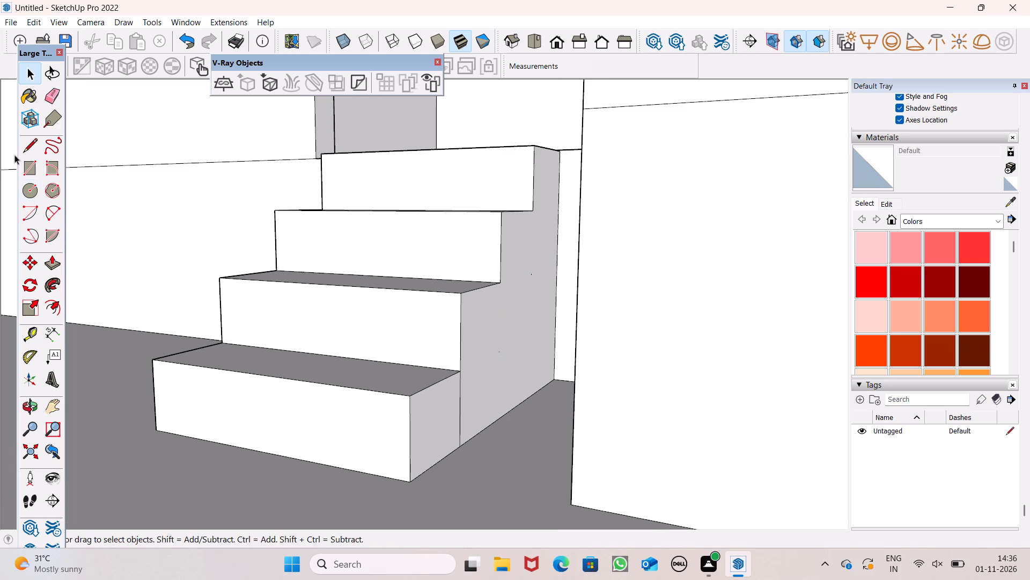
drag(47, 101, 61, 103)
scroll(427, 321, up, 2)
drag(483, 425, 481, 429)
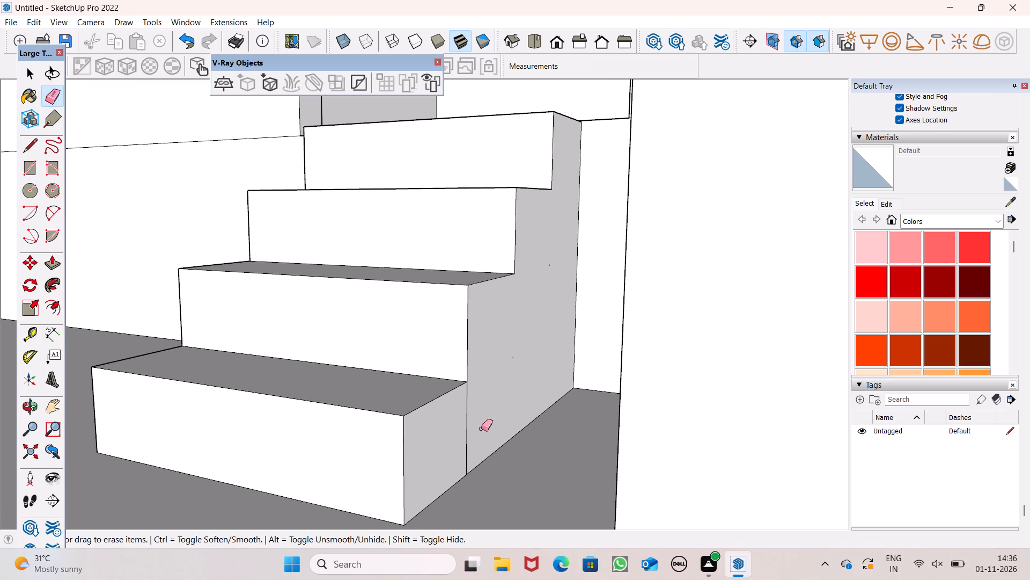
drag(481, 429, 462, 437)
key(space)
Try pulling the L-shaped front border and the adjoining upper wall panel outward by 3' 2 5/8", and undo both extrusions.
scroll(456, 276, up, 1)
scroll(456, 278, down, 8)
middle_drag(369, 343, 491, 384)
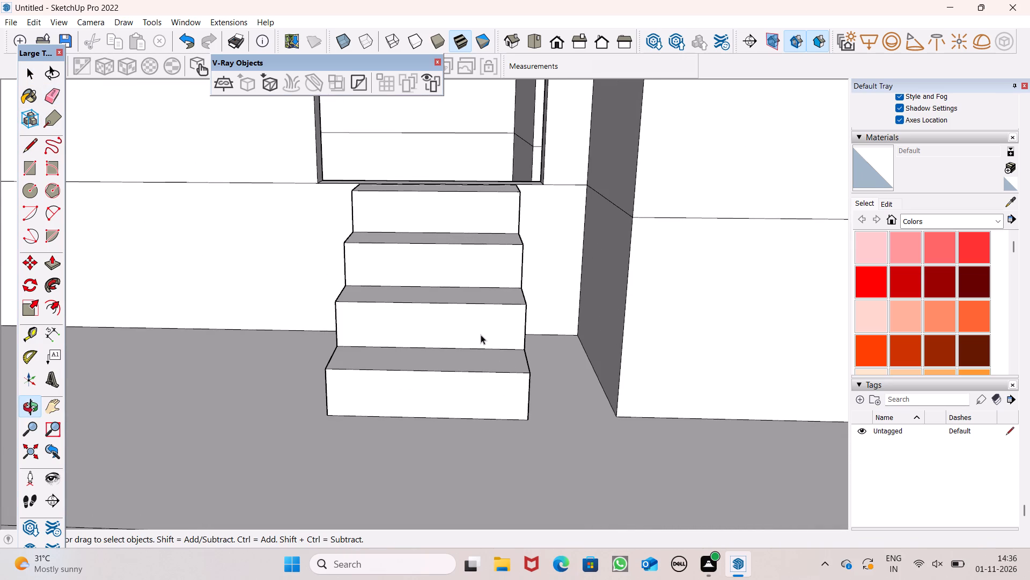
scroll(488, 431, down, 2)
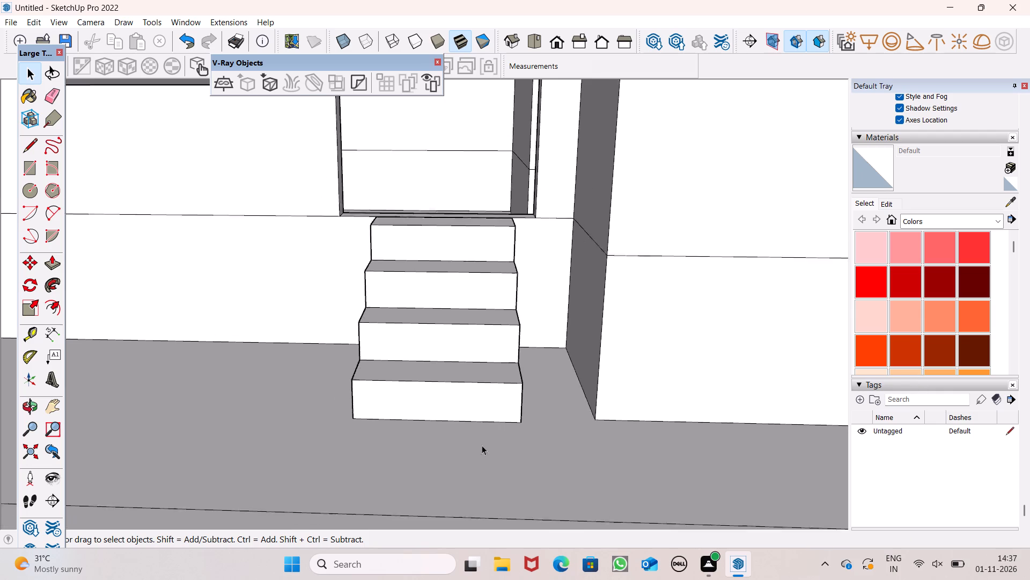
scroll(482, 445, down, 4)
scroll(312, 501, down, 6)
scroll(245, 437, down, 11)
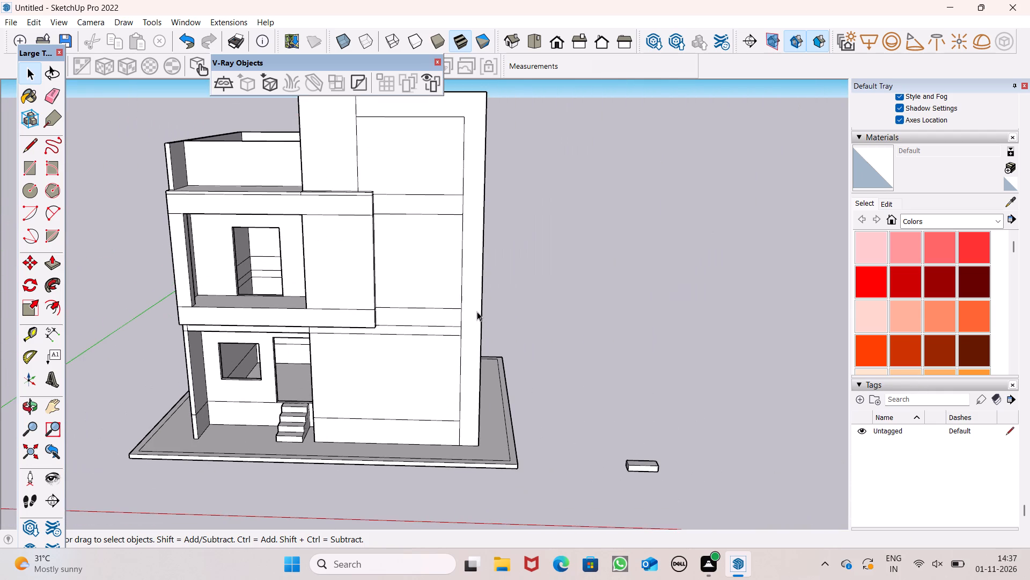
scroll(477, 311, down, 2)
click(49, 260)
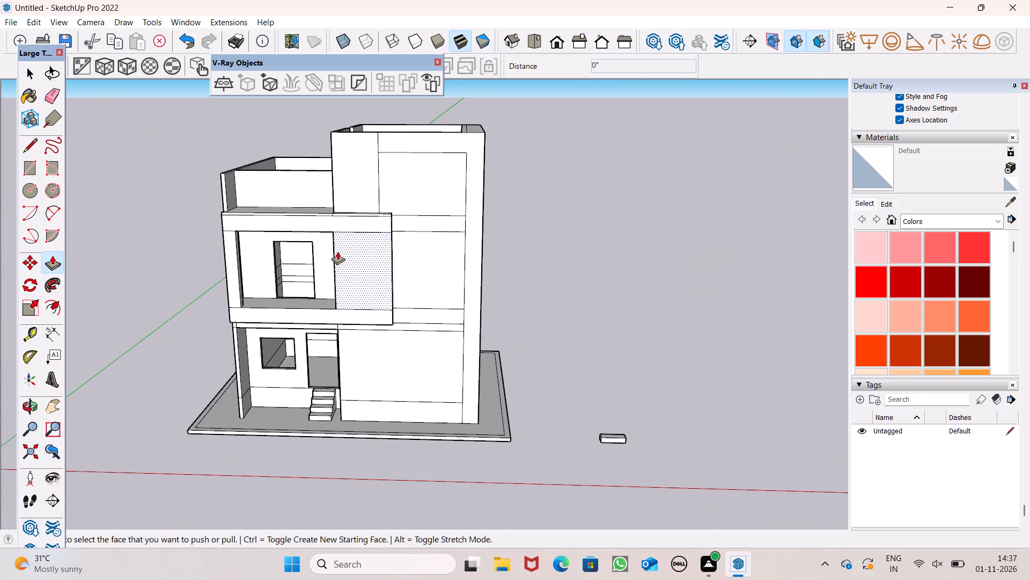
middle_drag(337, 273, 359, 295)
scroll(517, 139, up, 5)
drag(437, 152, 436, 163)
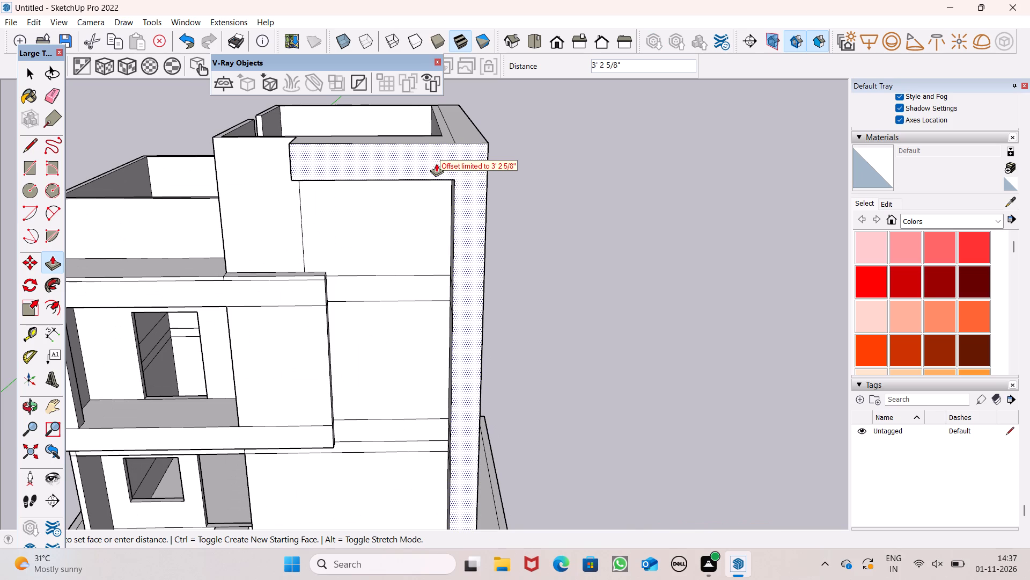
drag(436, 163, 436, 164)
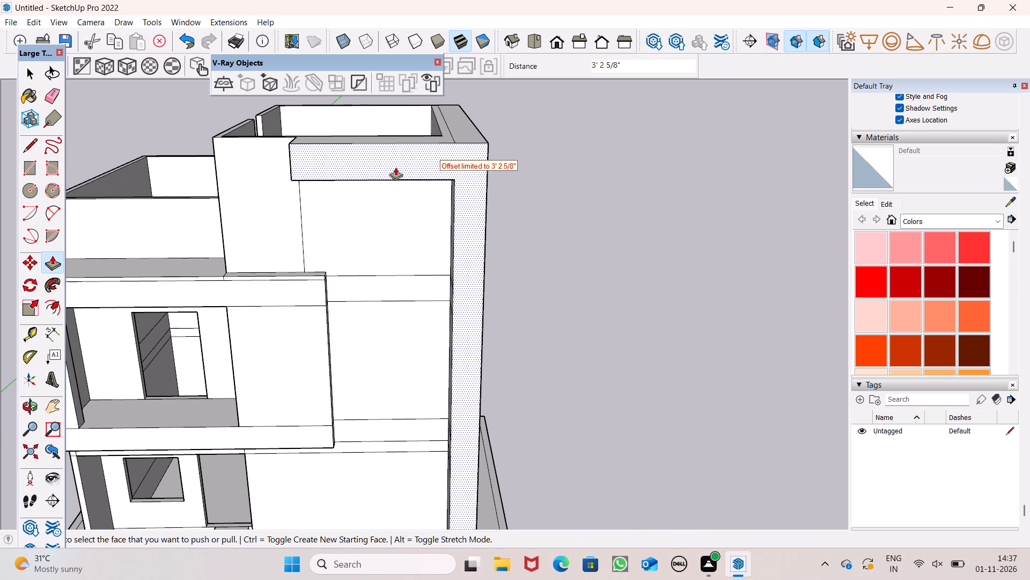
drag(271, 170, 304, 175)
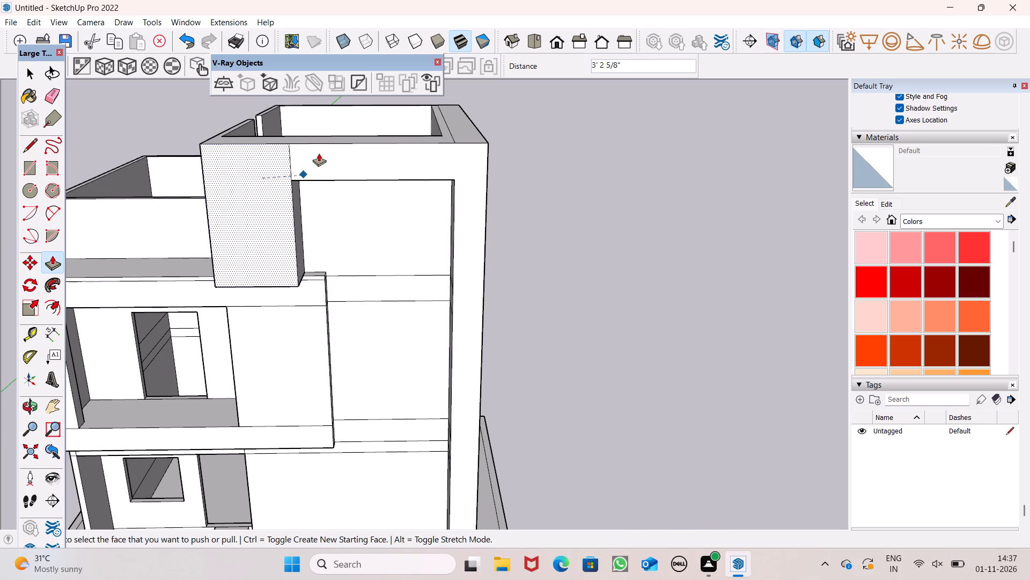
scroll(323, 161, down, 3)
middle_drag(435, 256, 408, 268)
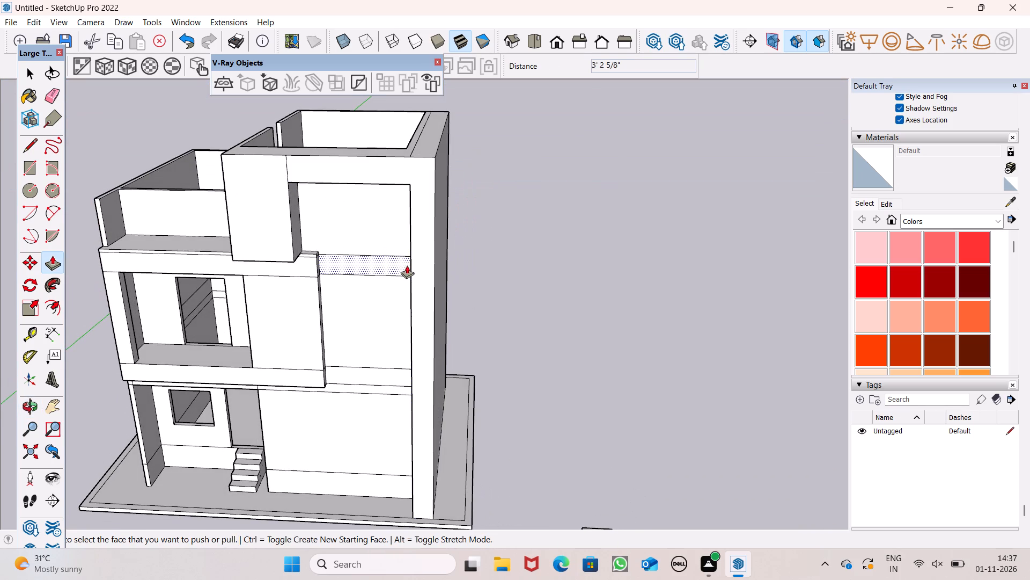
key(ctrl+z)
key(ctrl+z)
Erase the short vertical line between the upper front panel's corner and the wall's top edge, merging the border with the adjoining wall face.
middle_drag(337, 218, 389, 271)
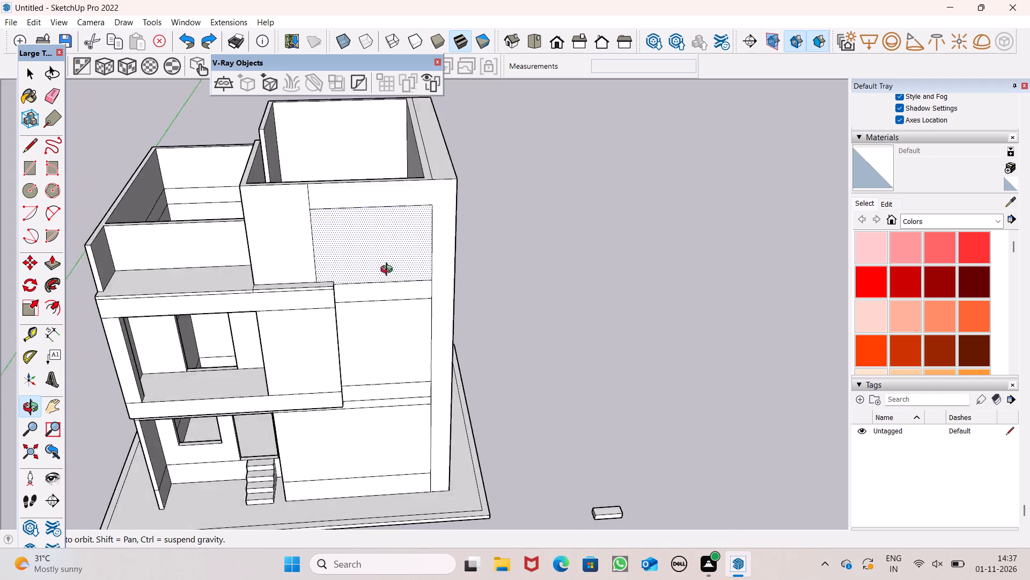
middle_drag(389, 271, 440, 310)
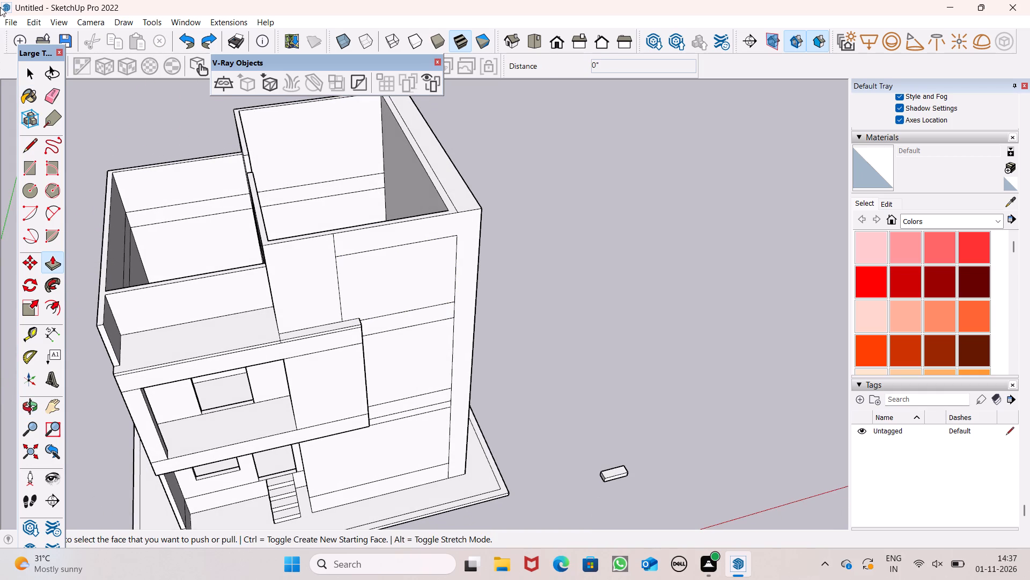
drag(50, 98, 56, 102)
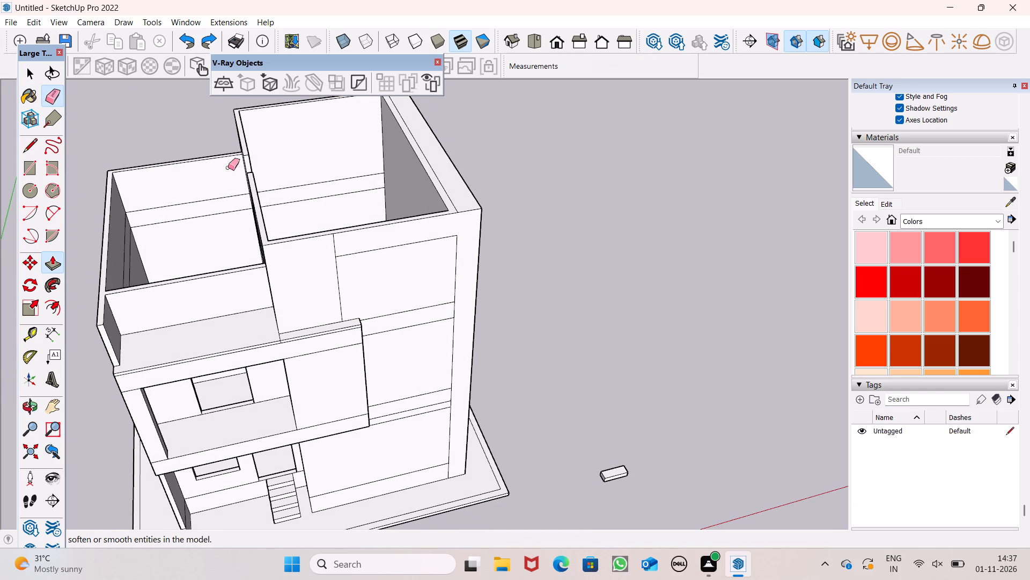
scroll(377, 243, down, 2)
scroll(281, 327, up, 4)
scroll(350, 207, up, 7)
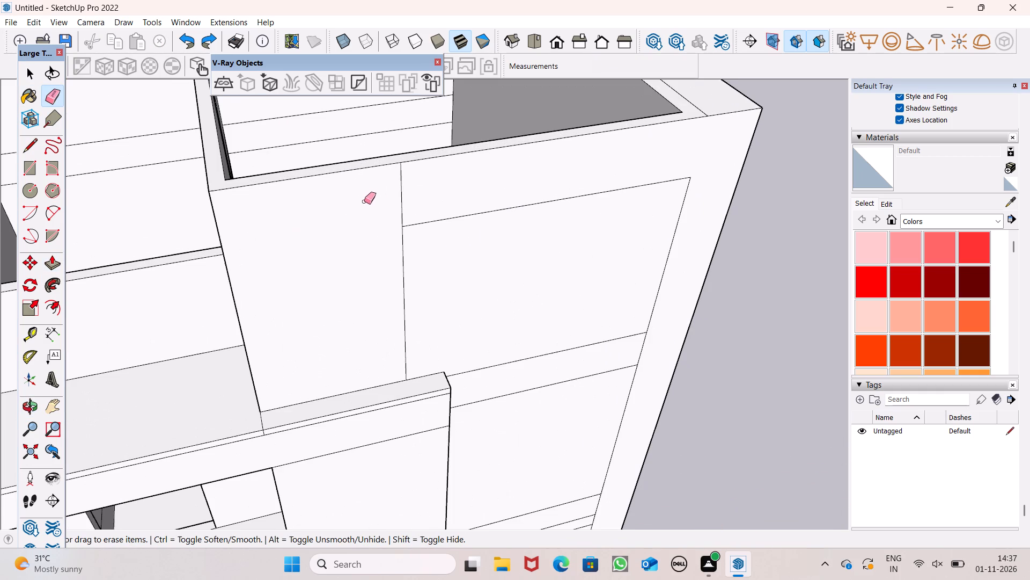
drag(398, 197, 410, 194)
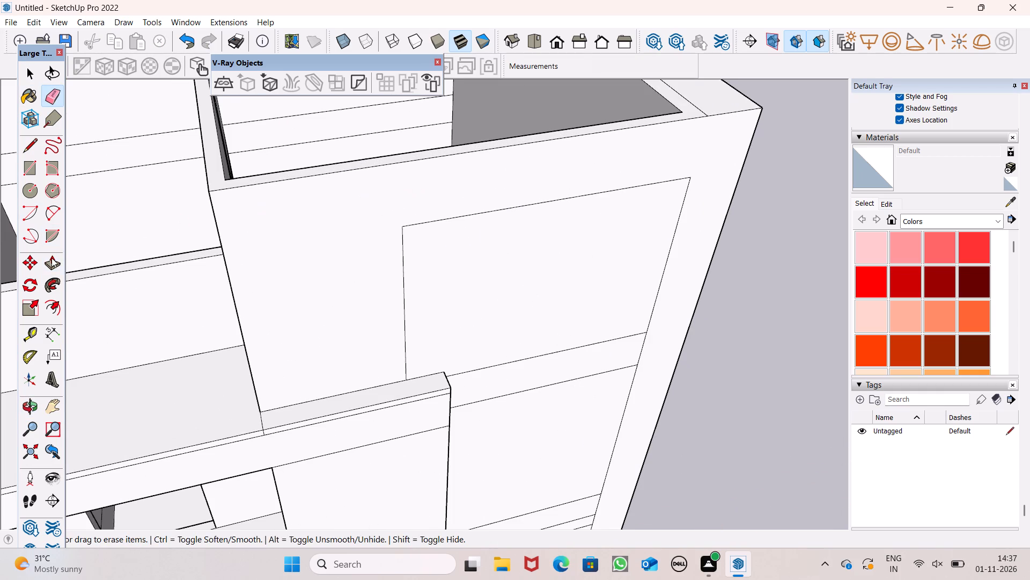
Pull the merged front border face outward by 6 11/16" from the front wall.
click(51, 260)
scroll(324, 264, down, 2)
middle_drag(380, 309, 429, 341)
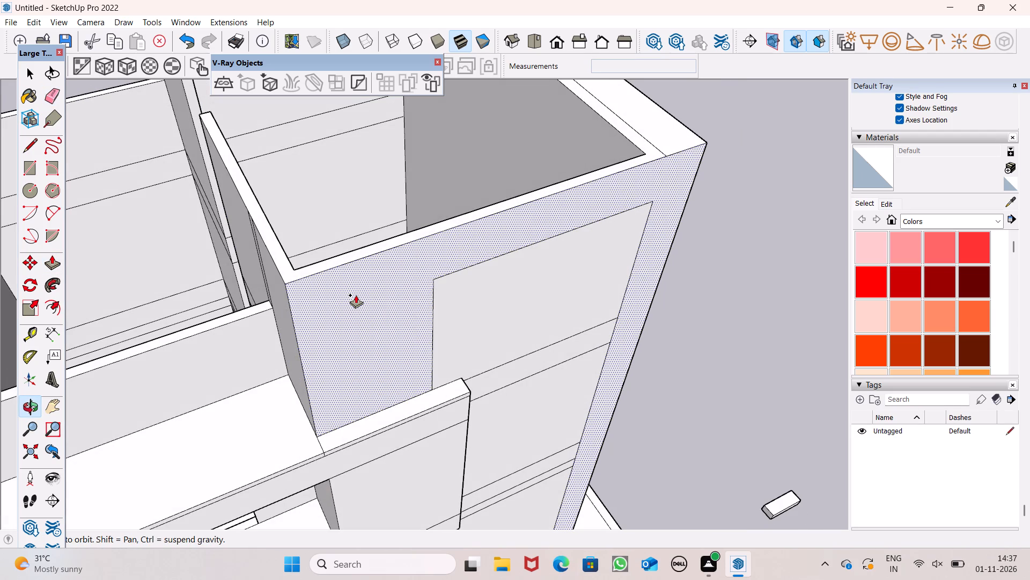
scroll(356, 295, up, 3)
scroll(356, 295, down, 5)
middle_drag(469, 318, 490, 329)
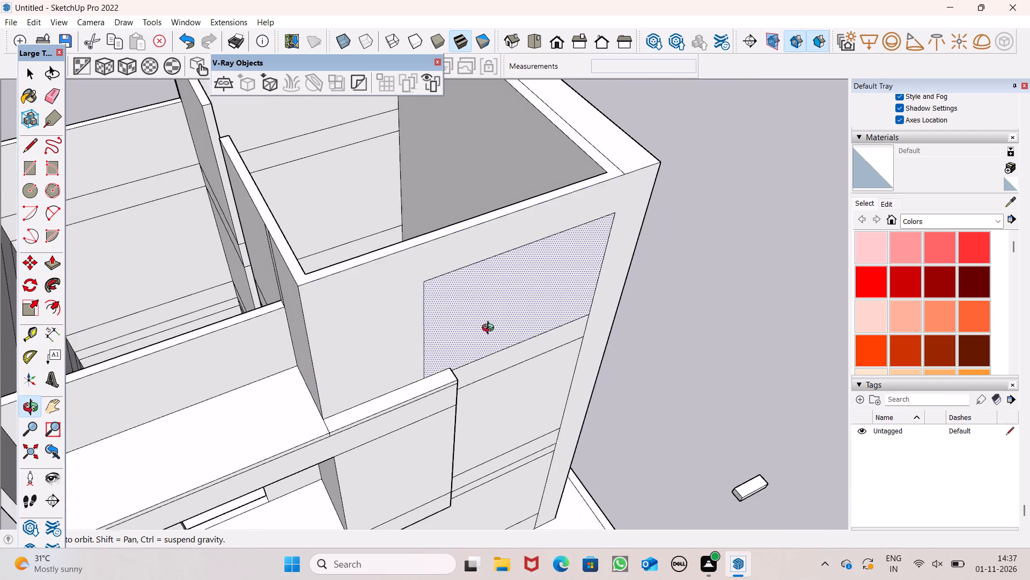
middle_drag(490, 329, 499, 333)
drag(388, 380, 389, 391)
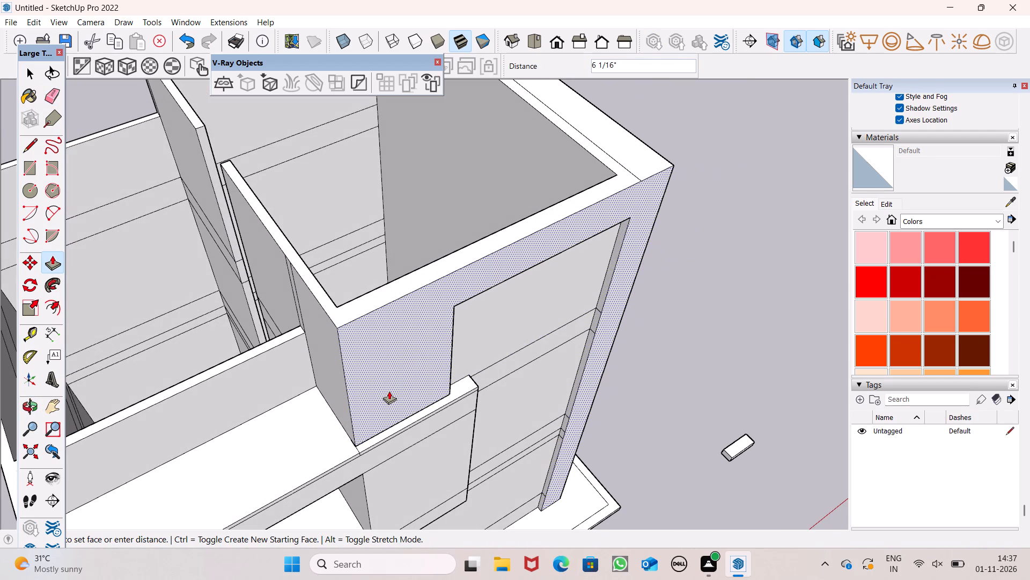
drag(389, 391, 391, 391)
Pull the front border face out a further 3 15/16", up to the outer edge of the balcony parapet.
scroll(367, 267, down, 2)
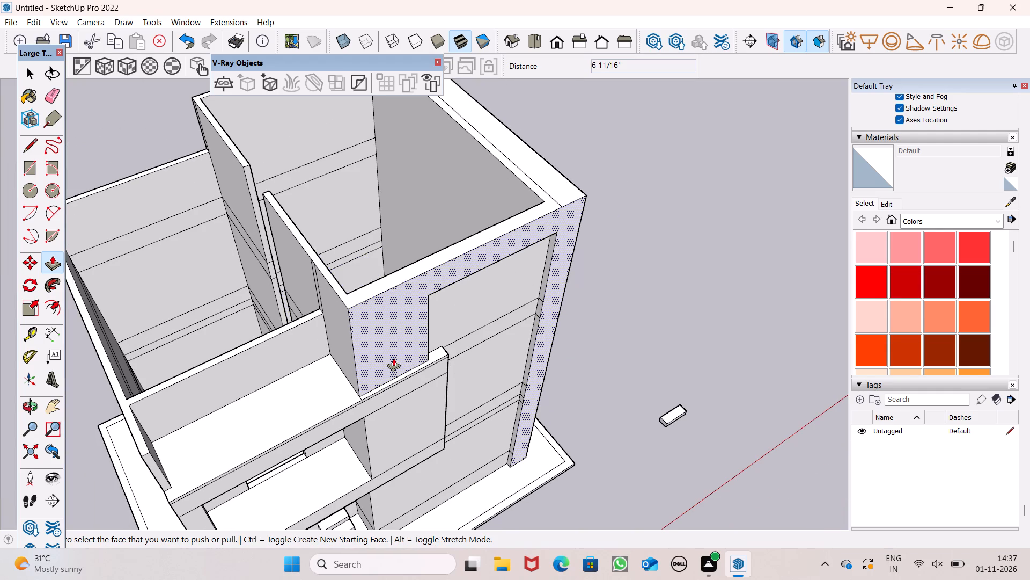
scroll(382, 383, up, 7)
scroll(397, 375, down, 3)
scroll(341, 493, up, 6)
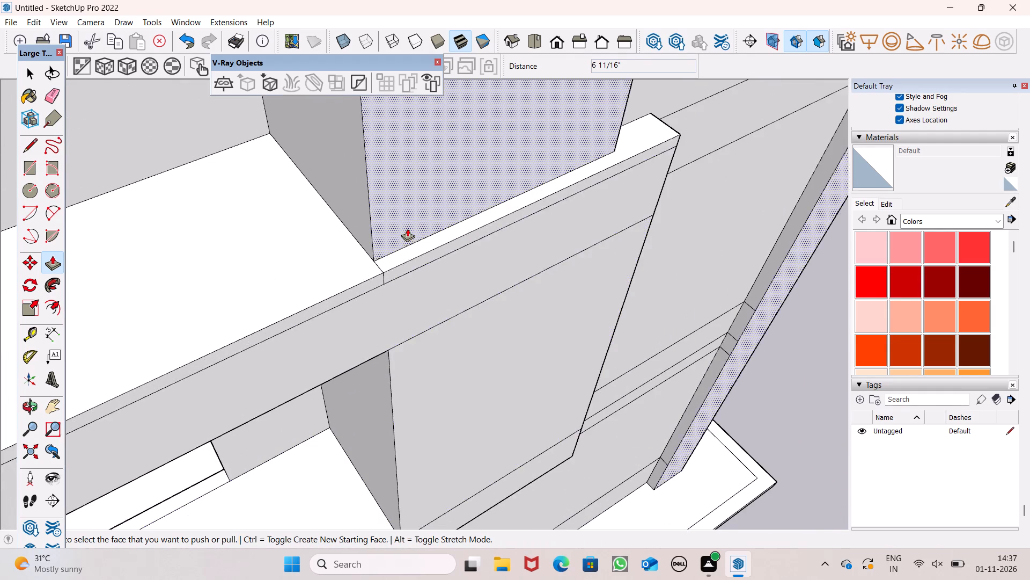
scroll(407, 228, up, 5)
drag(399, 232, 410, 260)
scroll(393, 247, down, 8)
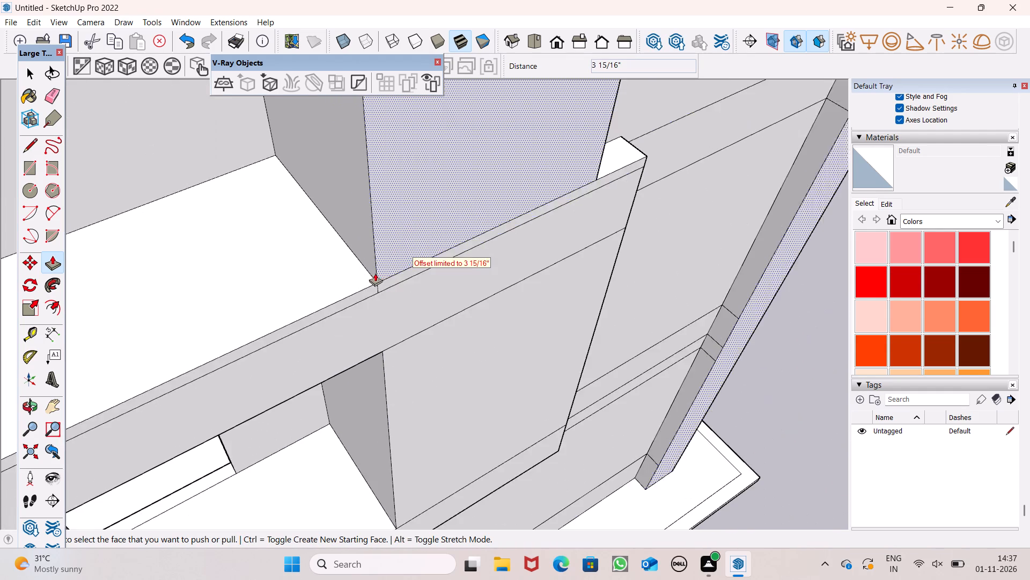
scroll(365, 263, down, 12)
key(space)
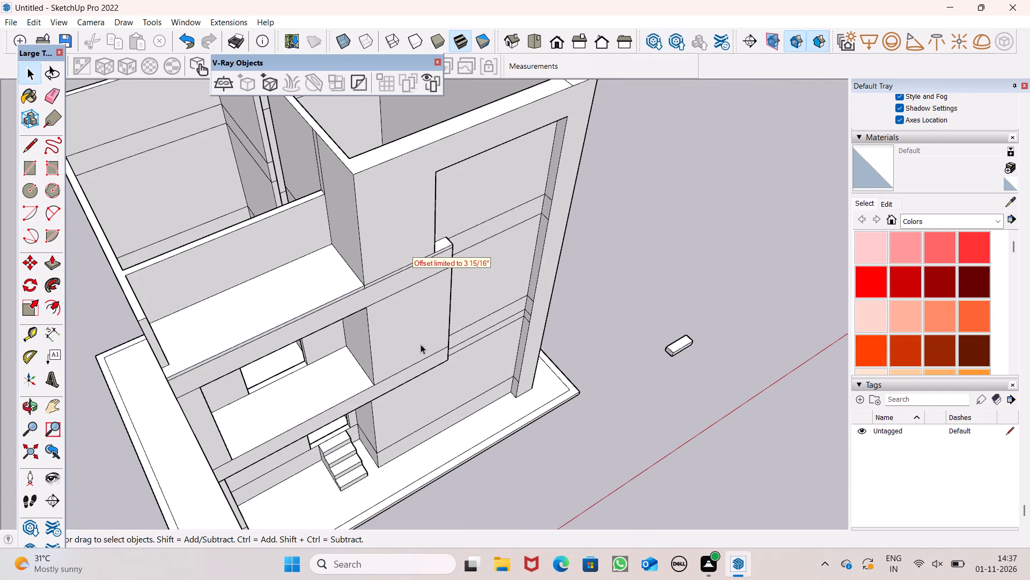
Erase the two upper slab seam lines crossing the inner side face of the tall front border.
middle_drag(549, 339, 647, 219)
scroll(571, 353, down, 5)
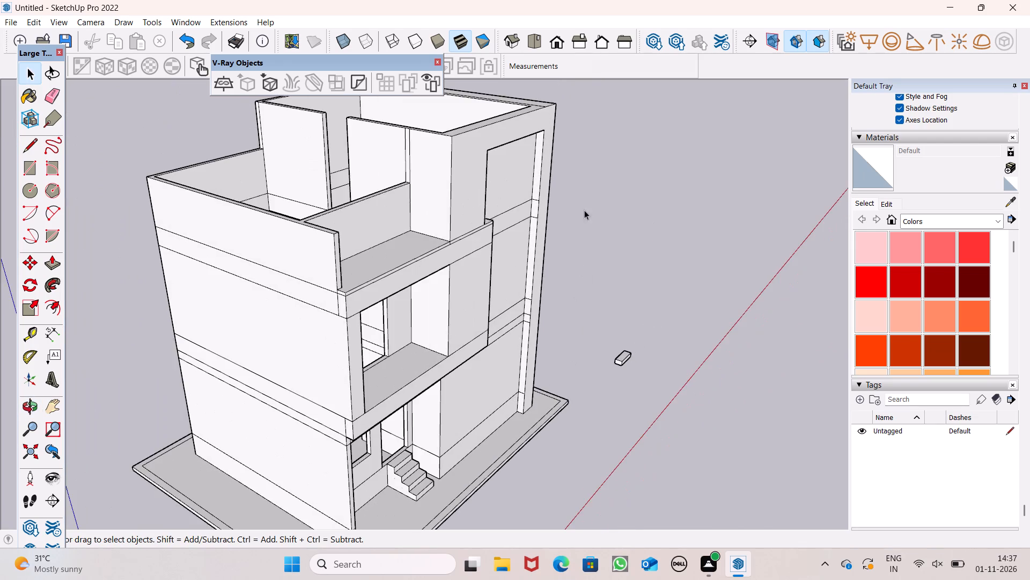
scroll(583, 206, up, 4)
click(46, 96)
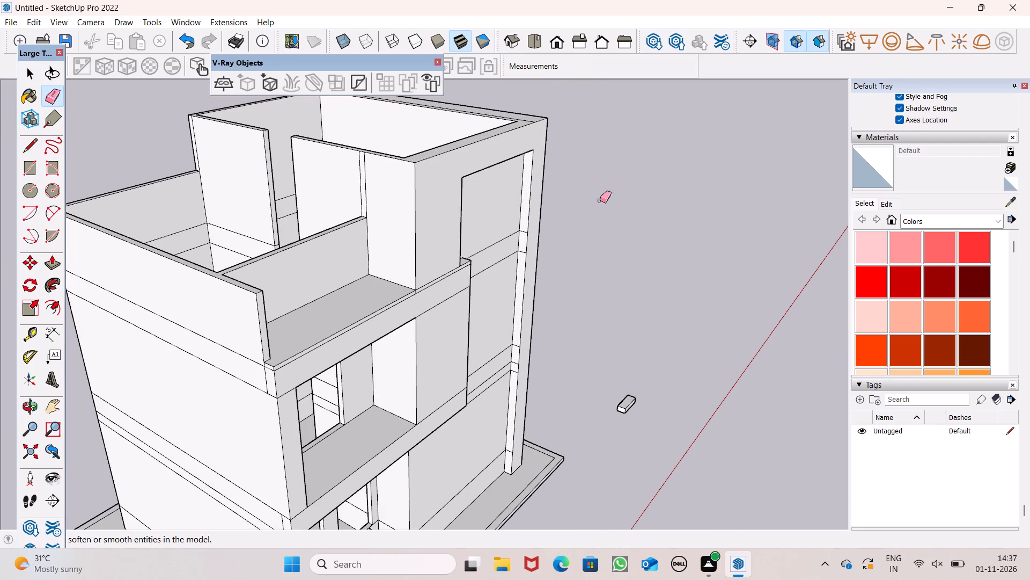
scroll(379, 265, down, 1)
middle_drag(358, 271, 432, 221)
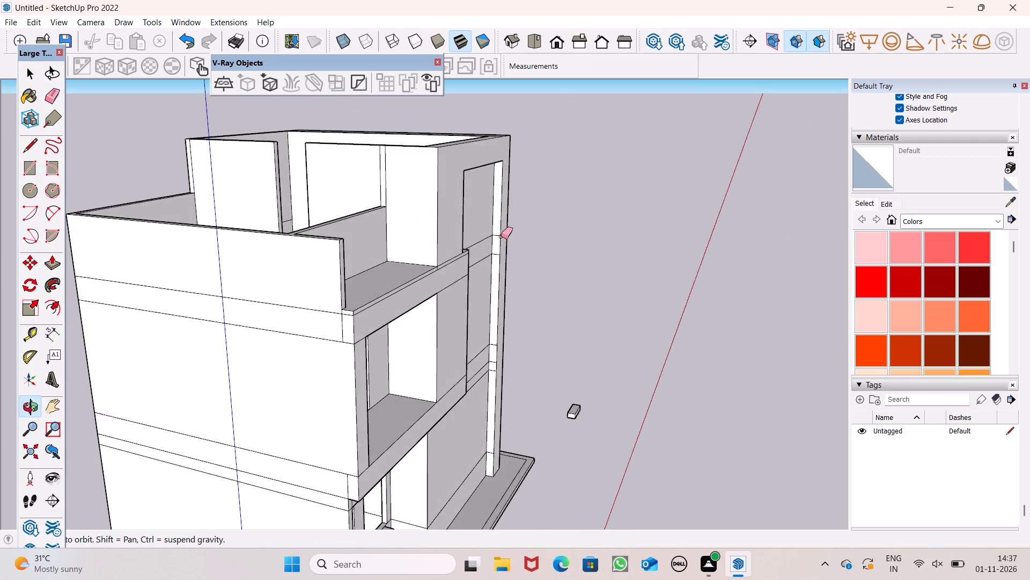
scroll(503, 237, up, 18)
drag(503, 214, 504, 298)
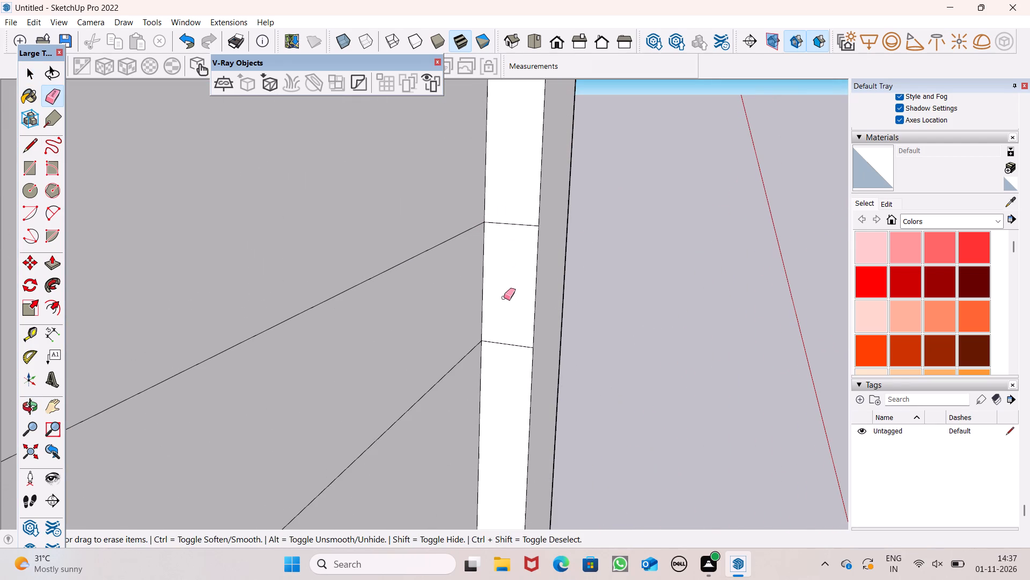
drag(504, 298, 501, 339)
Erase the three lower slab seam lines and the plinth seam line on the border's inner side face.
scroll(443, 140, down, 8)
scroll(444, 186, down, 7)
scroll(398, 496, up, 4)
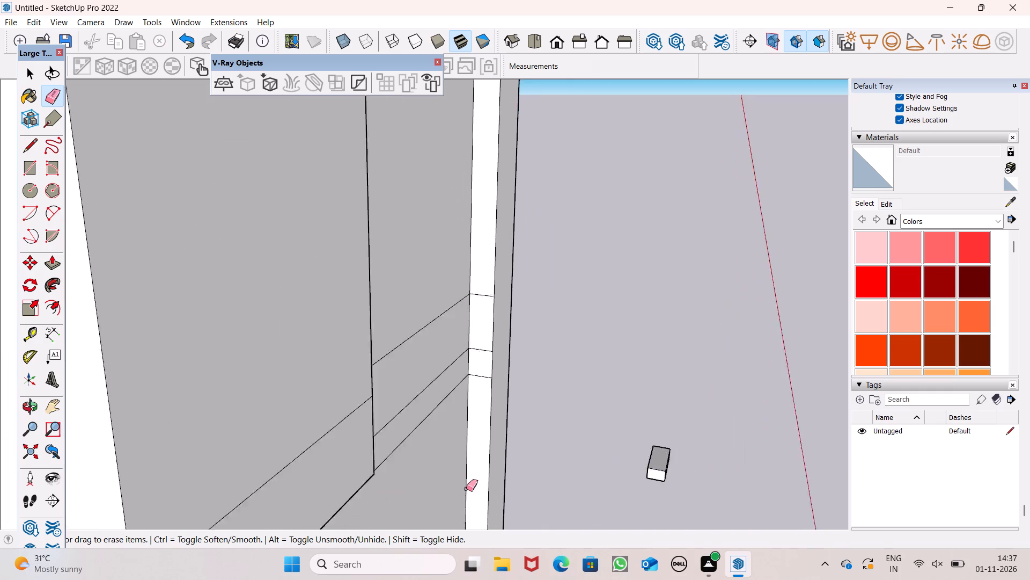
scroll(466, 489, up, 10)
drag(481, 151, 489, 364)
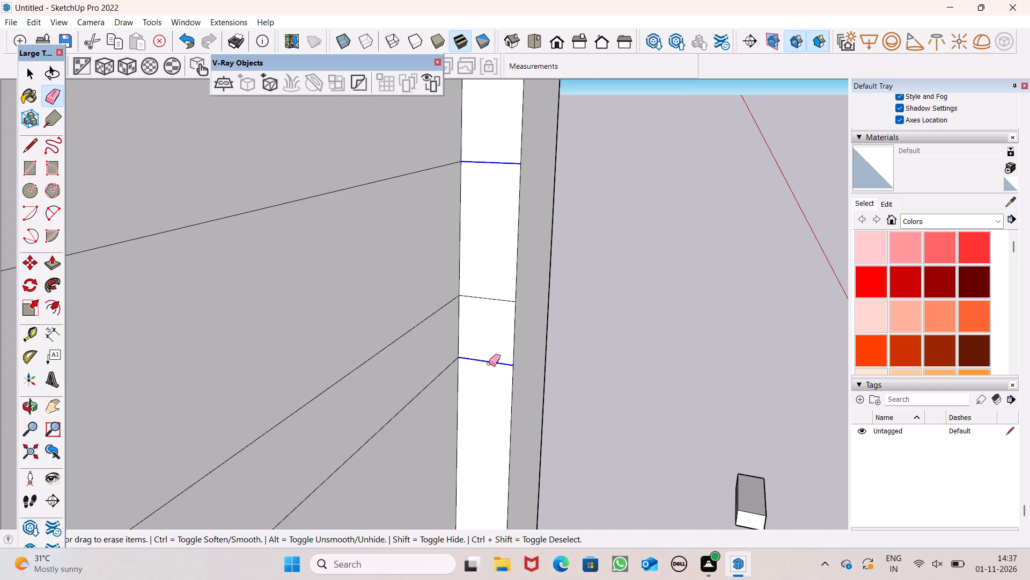
drag(489, 364, 499, 285)
scroll(494, 267, down, 8)
scroll(455, 190, down, 7)
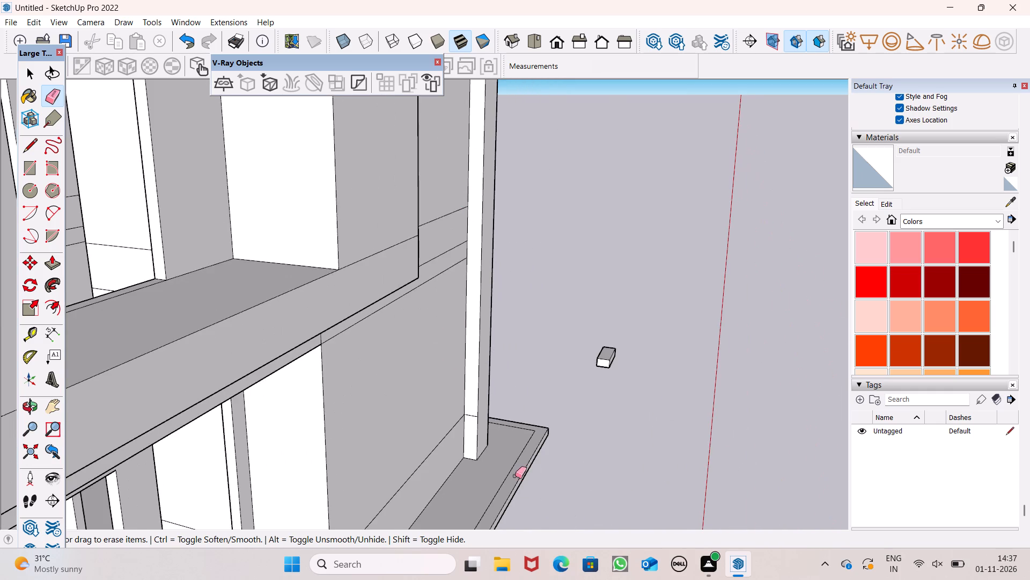
scroll(515, 478, up, 6)
scroll(438, 387, up, 6)
drag(455, 371, 458, 378)
scroll(447, 327, down, 7)
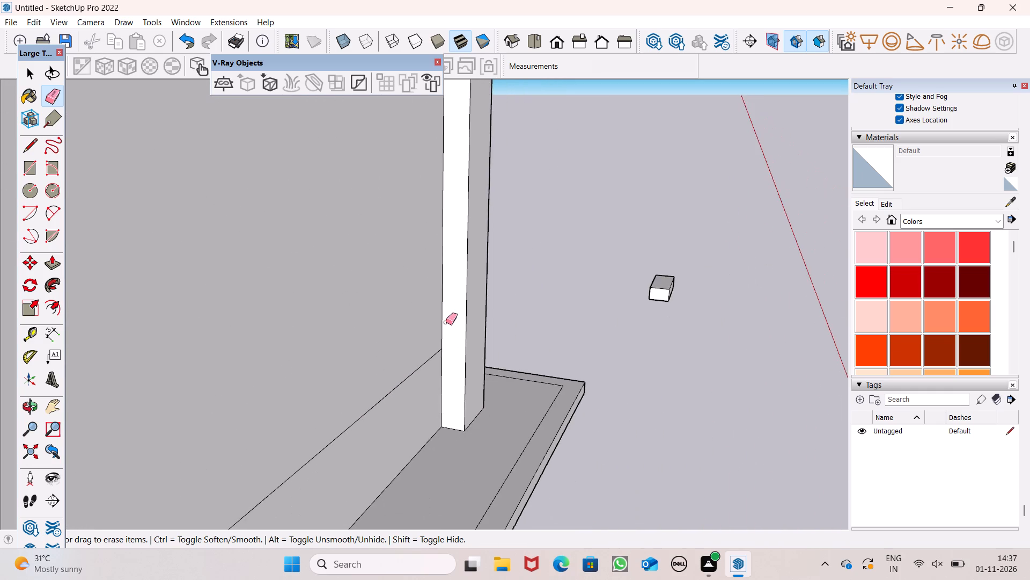
Pull the plinth strip at the base of the front wall, beside the entrance steps, outward by 10 13/16".
scroll(461, 338, down, 6)
middle_drag(485, 349, 436, 353)
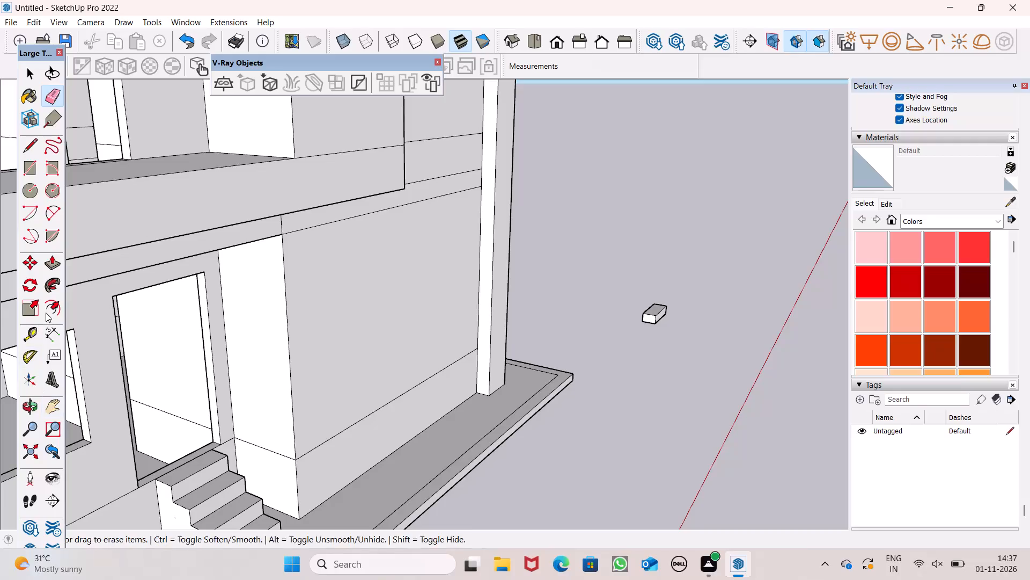
click(54, 263)
drag(325, 460, 340, 464)
scroll(324, 456, down, 6)
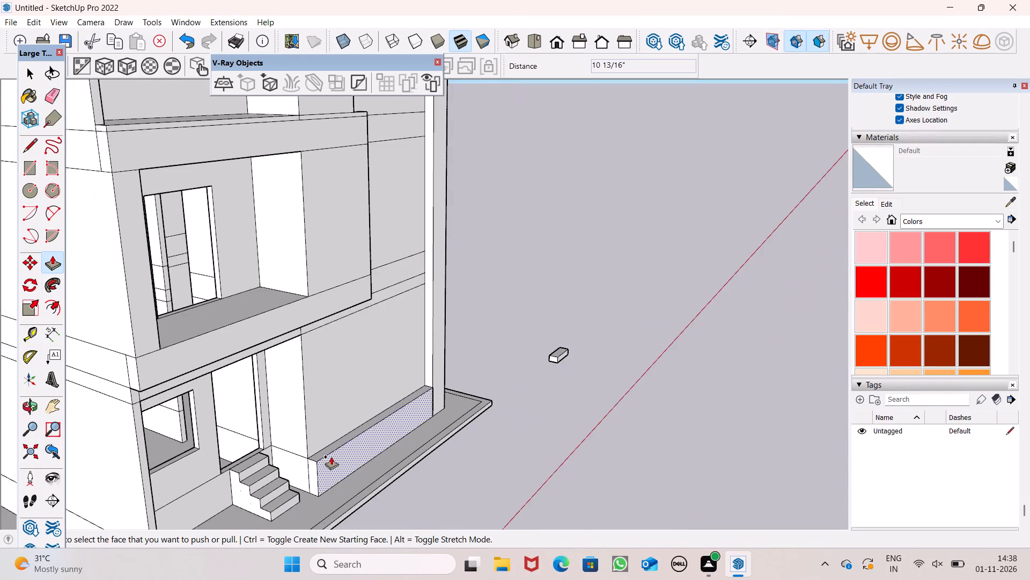
middle_drag(331, 461, 203, 467)
scroll(699, 202, down, 3)
key(space)
Erase the horizontal slab lines across the front wall panel between the balcony frame and the tall border.
scroll(693, 204, down, 3)
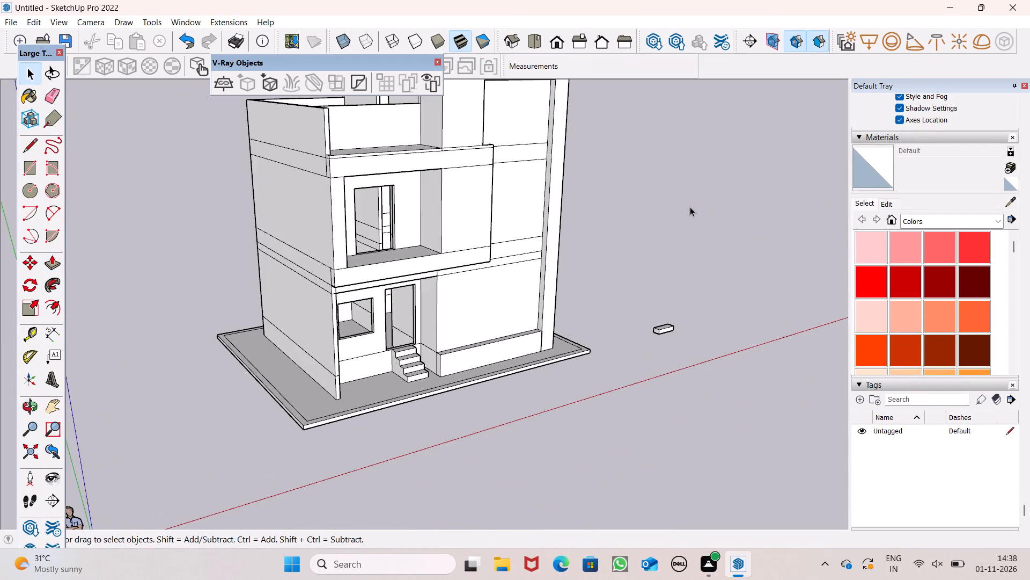
middle_drag(693, 212, 513, 206)
middle_click(513, 206)
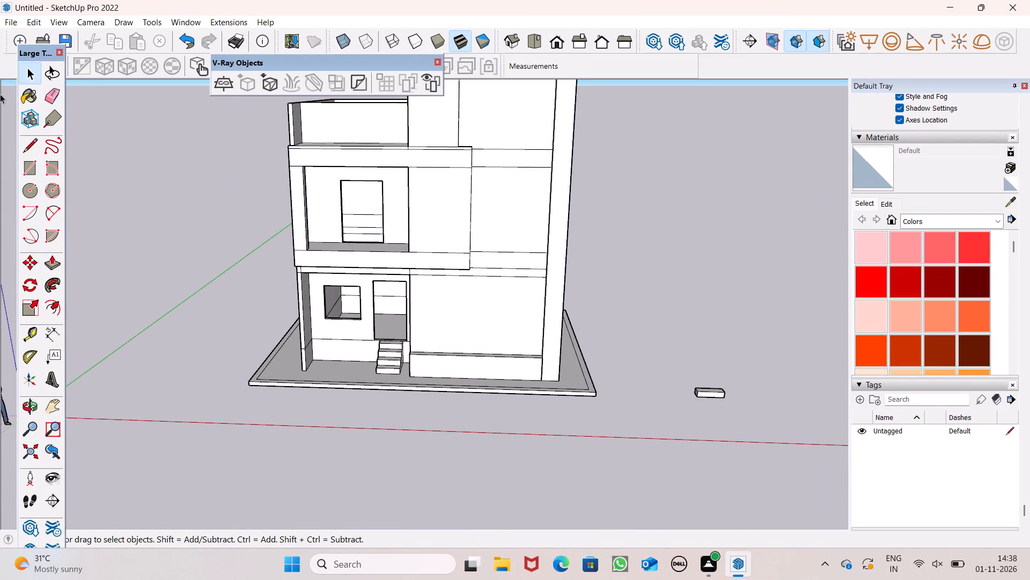
click(47, 95)
scroll(344, 188, up, 3)
drag(552, 118, 555, 128)
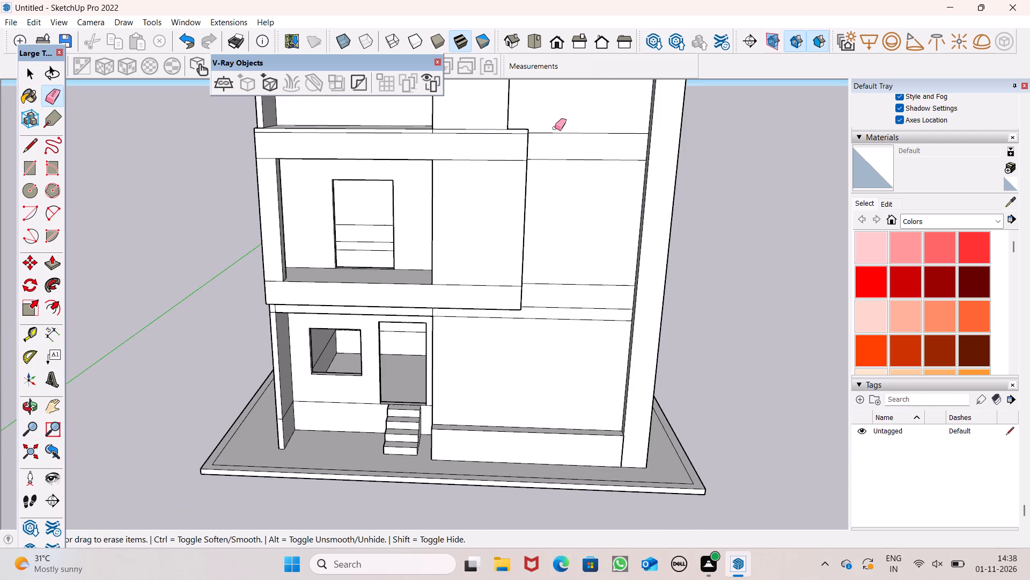
drag(555, 128, 560, 321)
Erase the upper and lower horizontal seam lines on the end face of the projecting balcony frame.
scroll(520, 219, down, 2)
middle_drag(555, 258, 300, 291)
scroll(476, 206, up, 1)
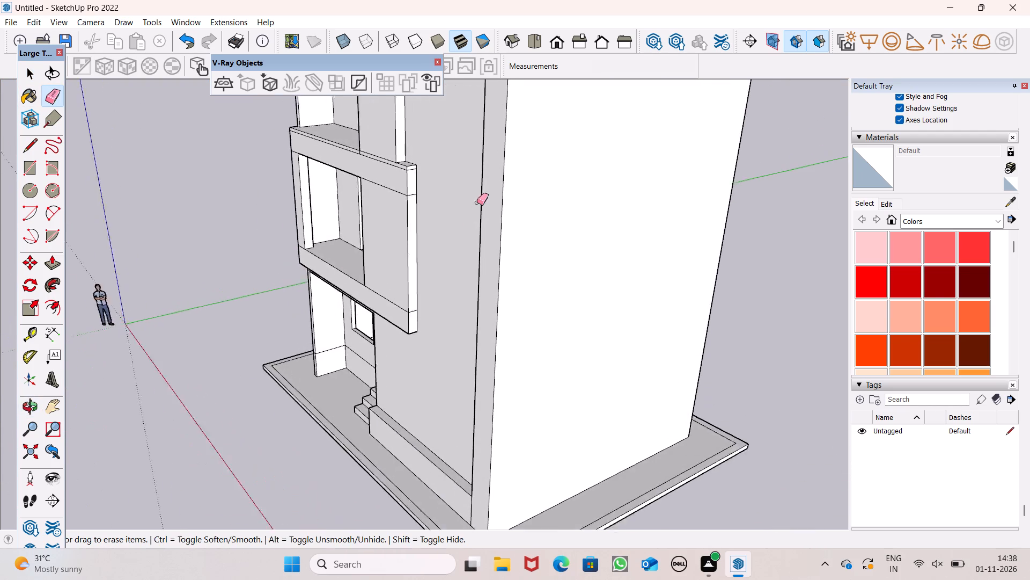
scroll(477, 202, up, 3)
scroll(408, 183, up, 5)
scroll(339, 193, up, 3)
double_click(395, 212)
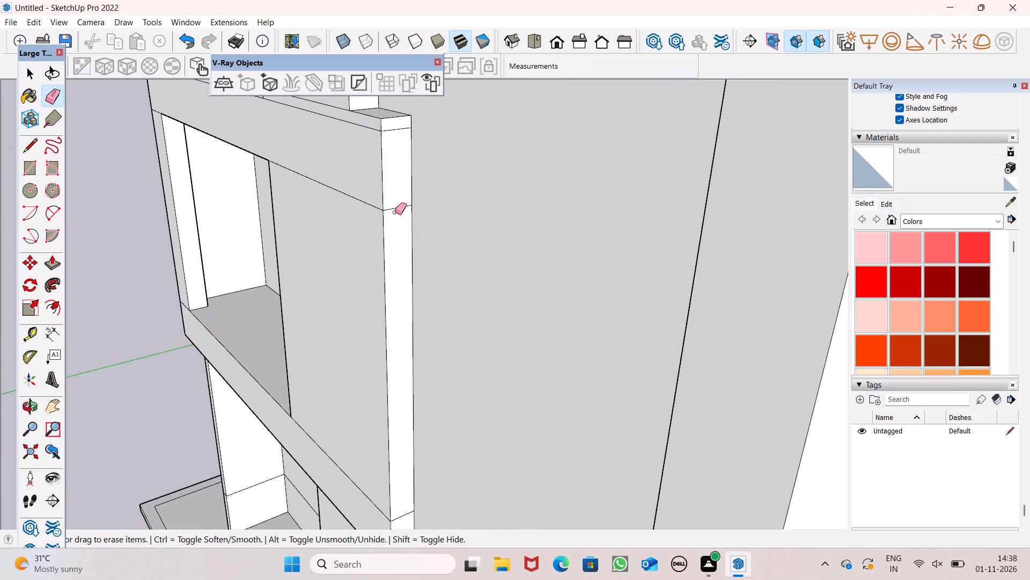
scroll(590, 85, down, 5)
scroll(533, 148, down, 7)
scroll(470, 279, up, 6)
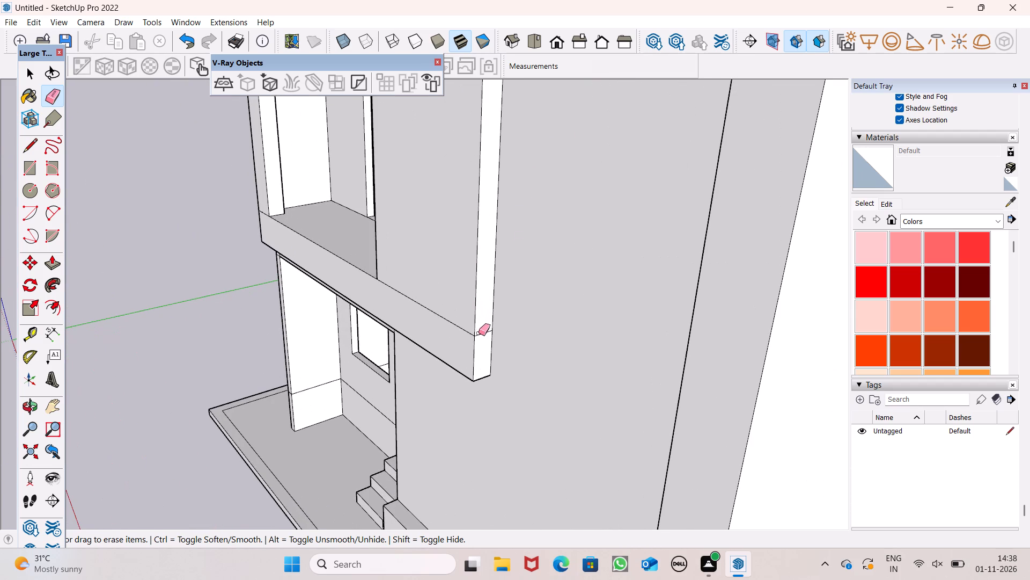
drag(479, 333, 483, 333)
click(484, 333)
key(space)
Place a guide line on the middle-floor balcony floor, parallel to and slightly inside its front edge.
scroll(479, 295, down, 6)
scroll(385, 245, down, 1)
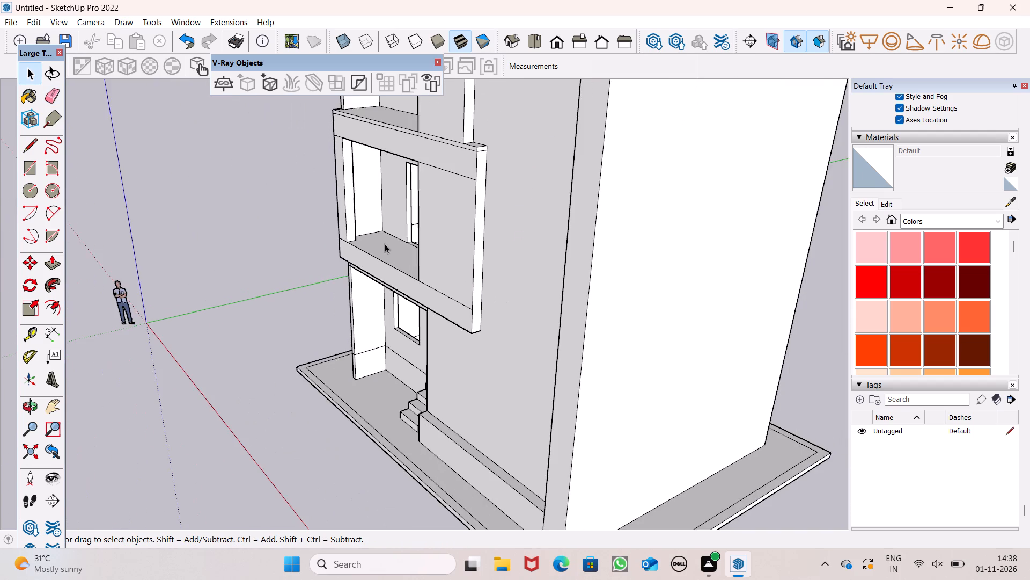
middle_drag(384, 257, 595, 349)
scroll(470, 282, up, 6)
middle_drag(486, 317, 564, 328)
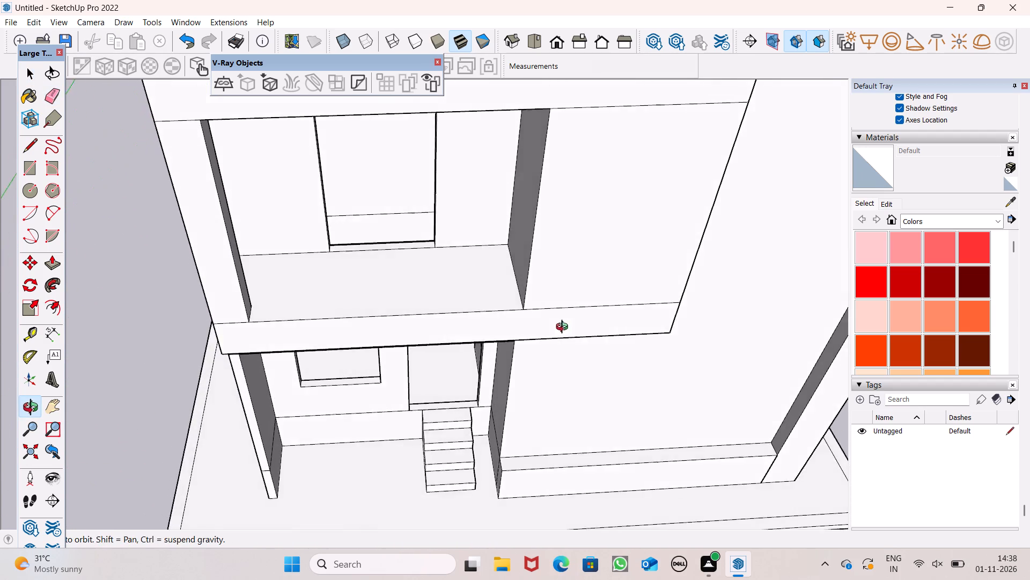
middle_drag(564, 328, 544, 322)
drag(23, 339, 32, 336)
scroll(244, 287, down, 1)
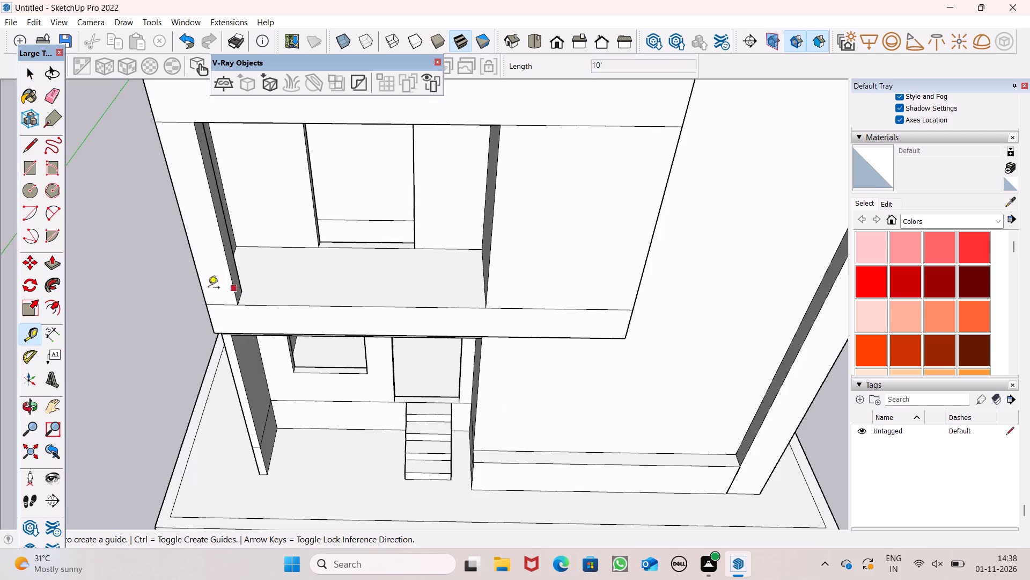
scroll(224, 292, up, 6)
drag(317, 309, 322, 303)
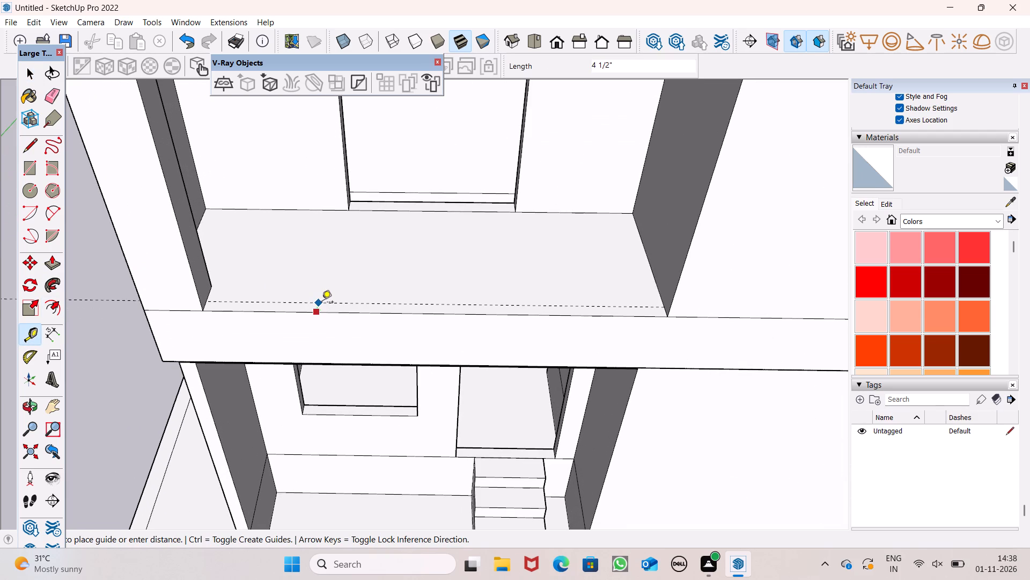
drag(322, 303, 322, 301)
click(322, 301)
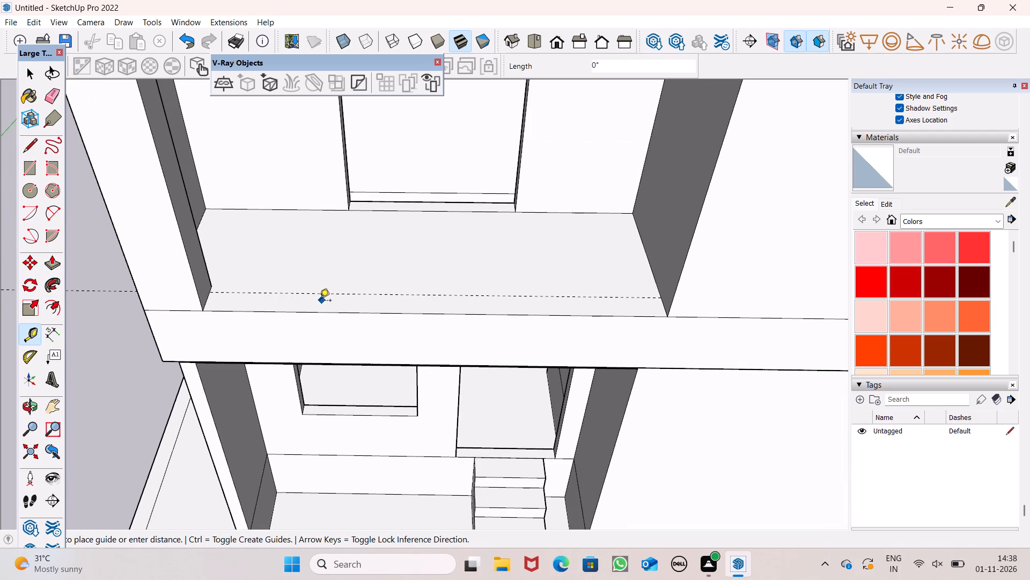
scroll(330, 306, up, 12)
key(space)
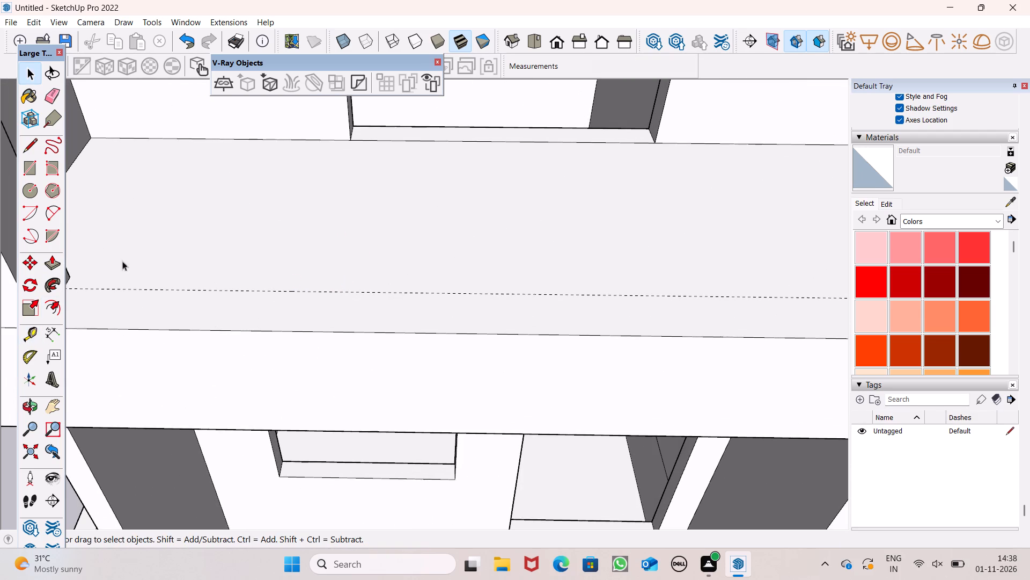
Place a second parallel guide on the balcony floor about 2 15/16" from the first, towards the front edge.
drag(23, 337, 38, 336)
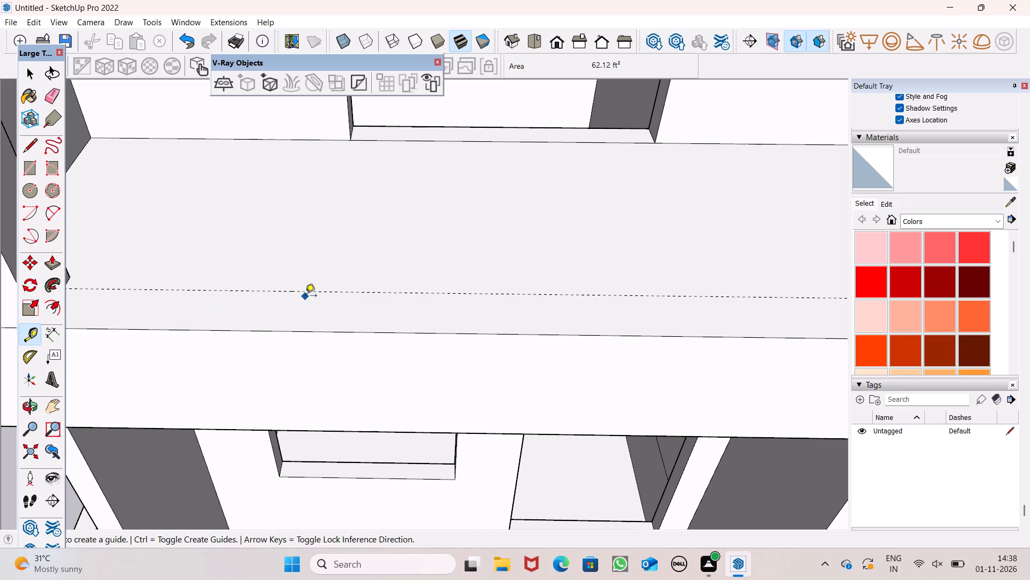
drag(314, 291, 314, 305)
scroll(309, 295, down, 7)
key(space)
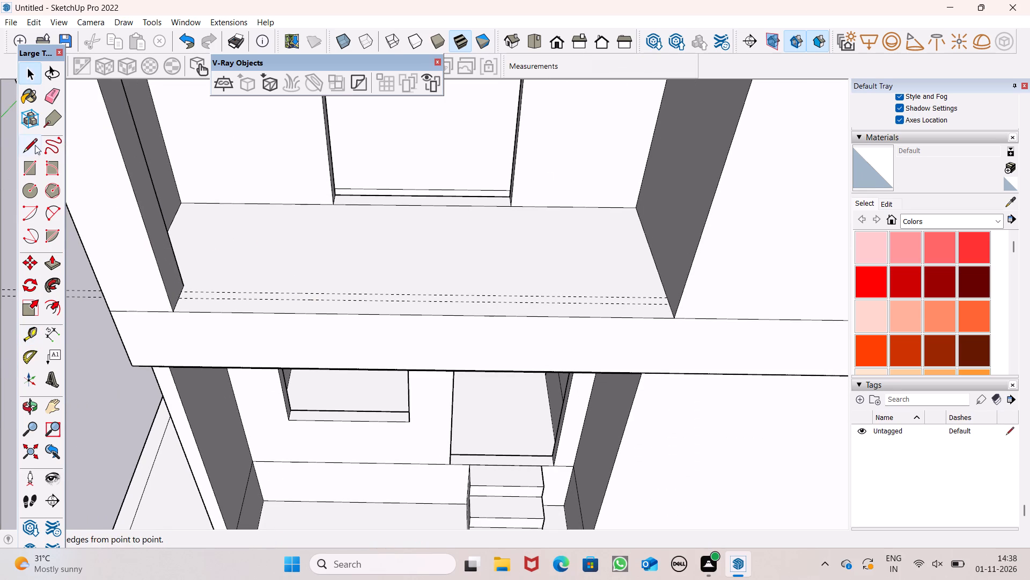
Draw a 2 15/16" wide rectangle between the two guides, spanning the balcony floor from side wall to side wall.
click(30, 166)
scroll(227, 268, up, 5)
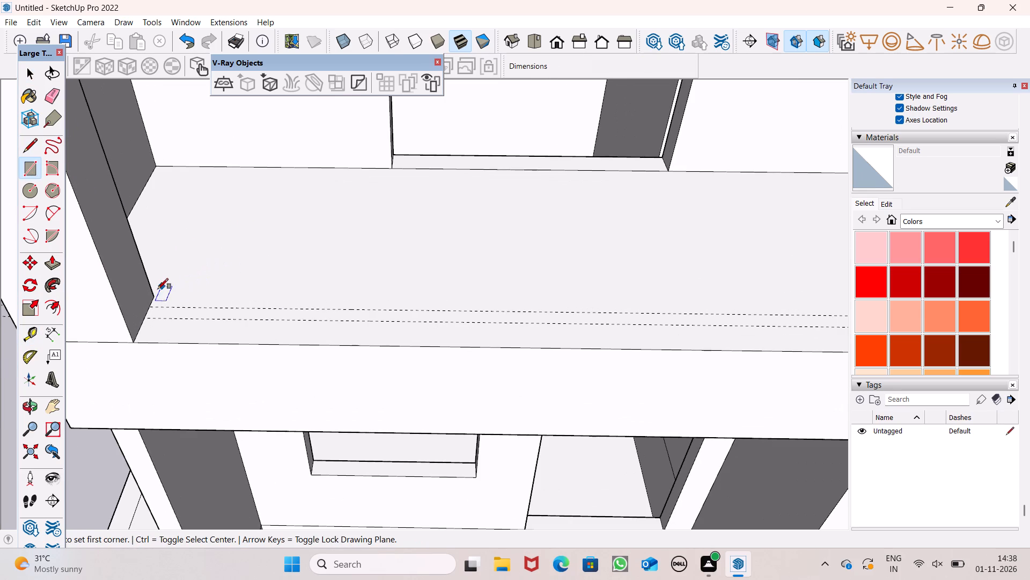
click(146, 310)
scroll(184, 283, down, 6)
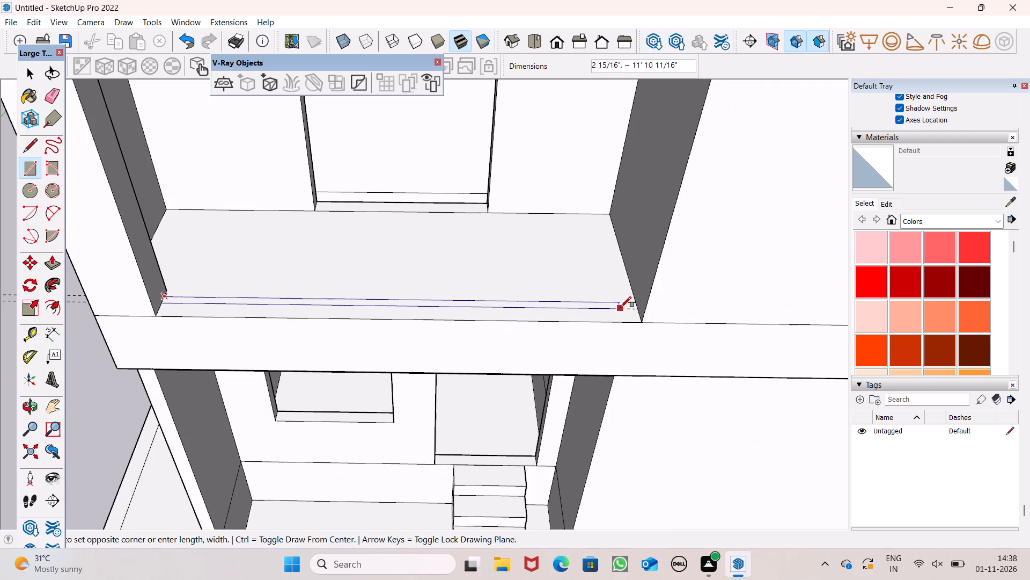
scroll(622, 307, up, 4)
click(641, 310)
scroll(639, 314, down, 6)
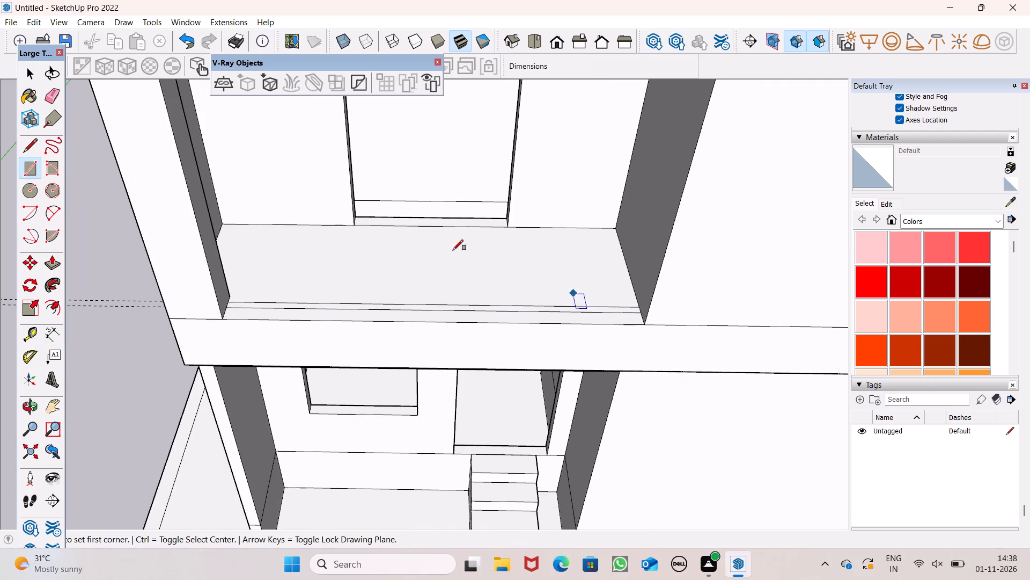
Erase the two dashed guide lines used to lay out the strip on the balcony floor.
drag(53, 94, 57, 106)
drag(88, 280, 77, 339)
drag(97, 283, 94, 313)
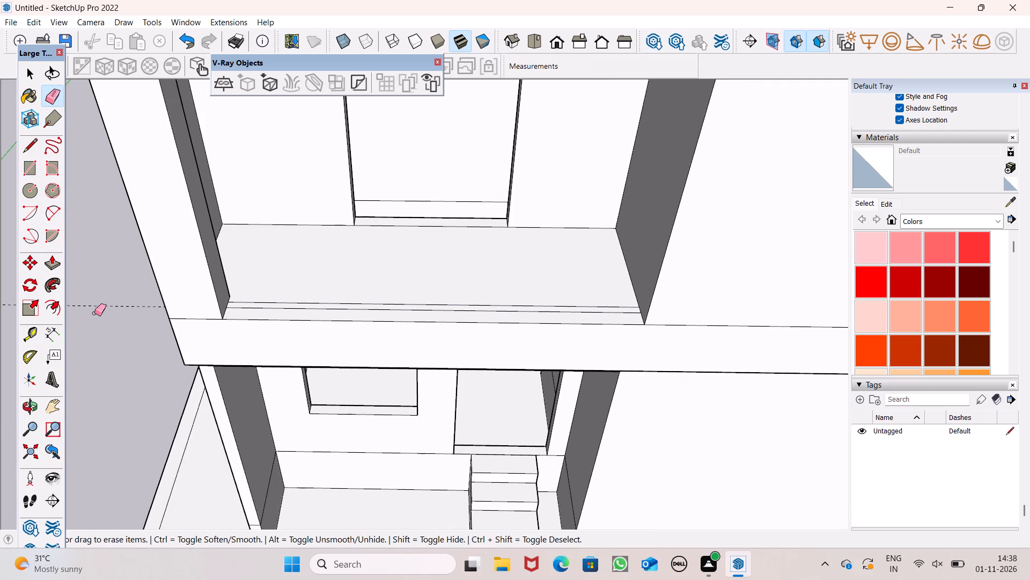
drag(94, 313, 94, 314)
Push/Pull the thin strip on the middle-floor balcony floor up 3' to form a railing panel.
click(57, 259)
scroll(233, 301, up, 3)
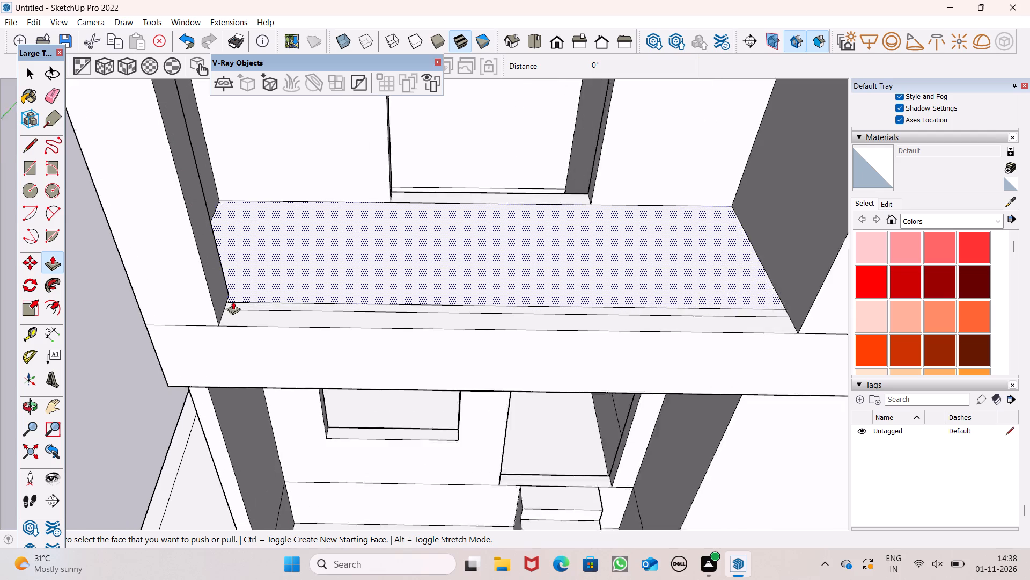
scroll(233, 301, up, 3)
drag(233, 306, 278, 227)
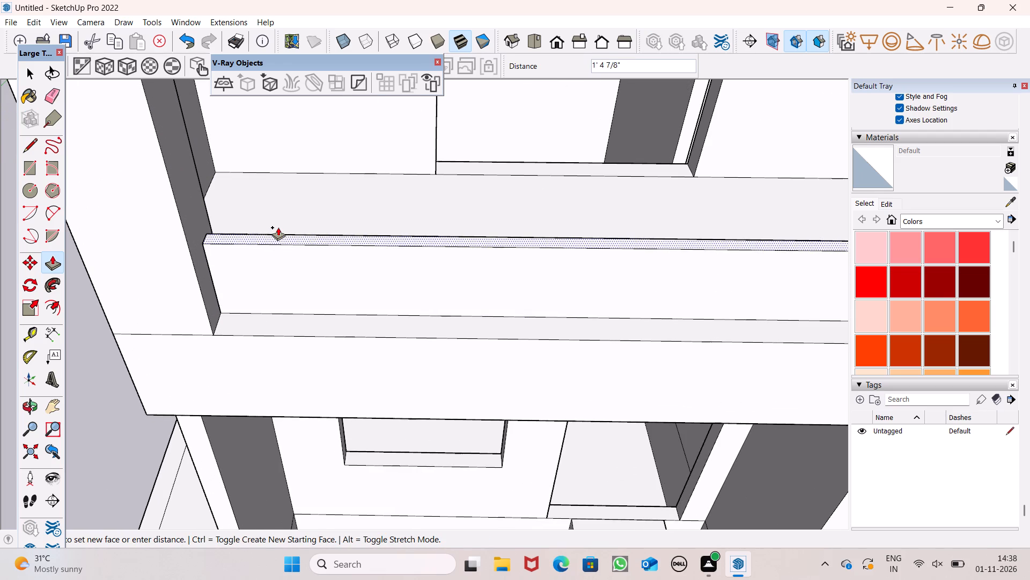
drag(278, 227, 278, 227)
text(3')
key(Return)
Paint the outer face of the balcony railing panel with Translucent Glass Blue from the Glass and Mirrors collection.
scroll(290, 260, down, 1)
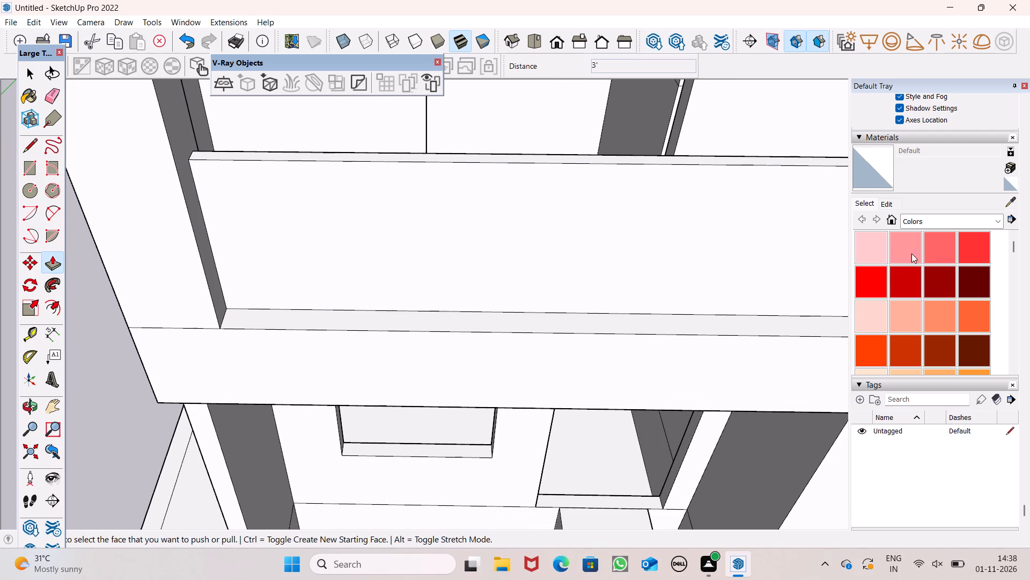
click(931, 220)
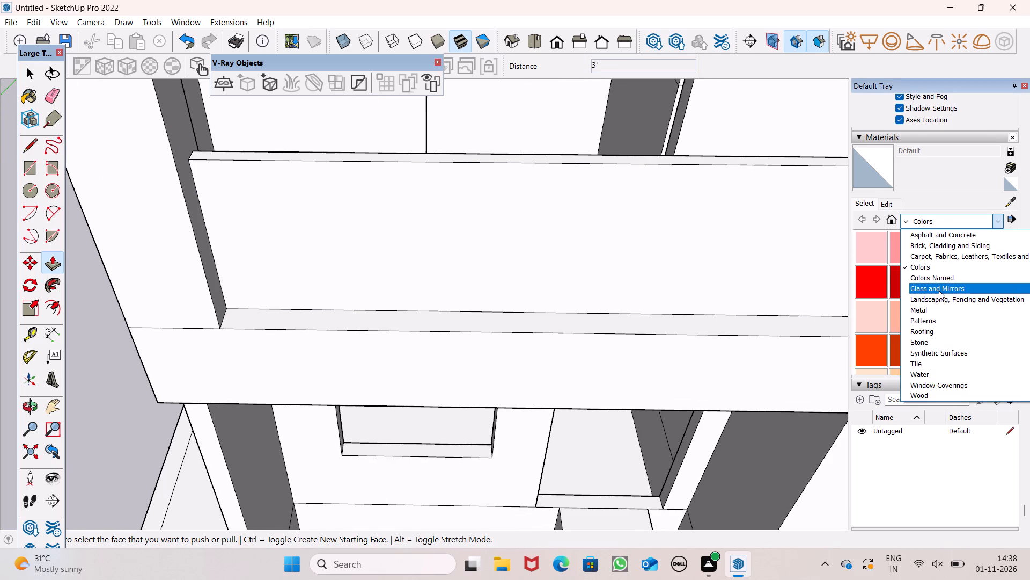
click(939, 289)
click(969, 248)
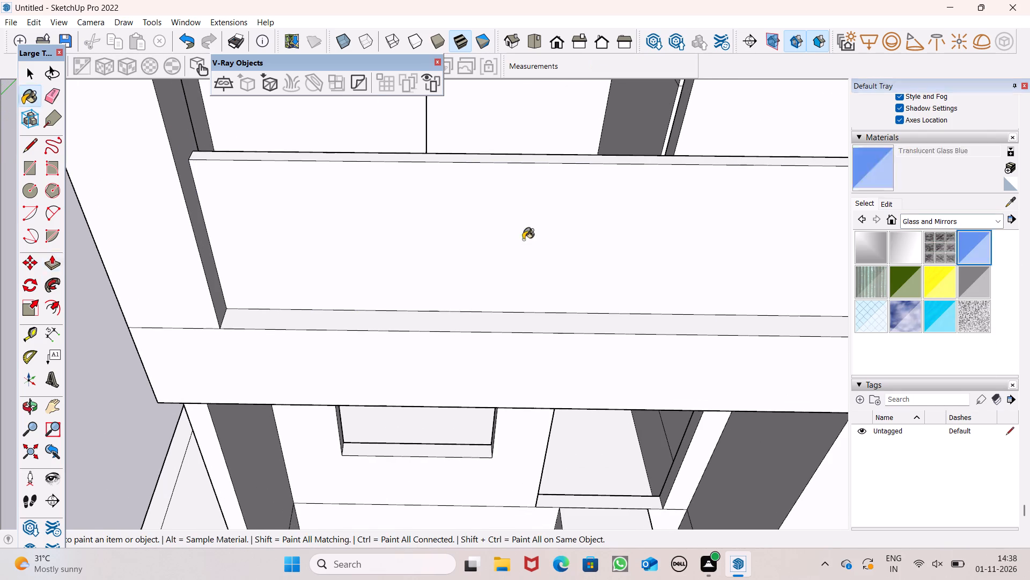
click(432, 246)
Paint the inner face of the balcony railing panel, facing the building, with the same Translucent Glass Blue.
scroll(432, 246, down, 6)
middle_drag(429, 247, 219, 281)
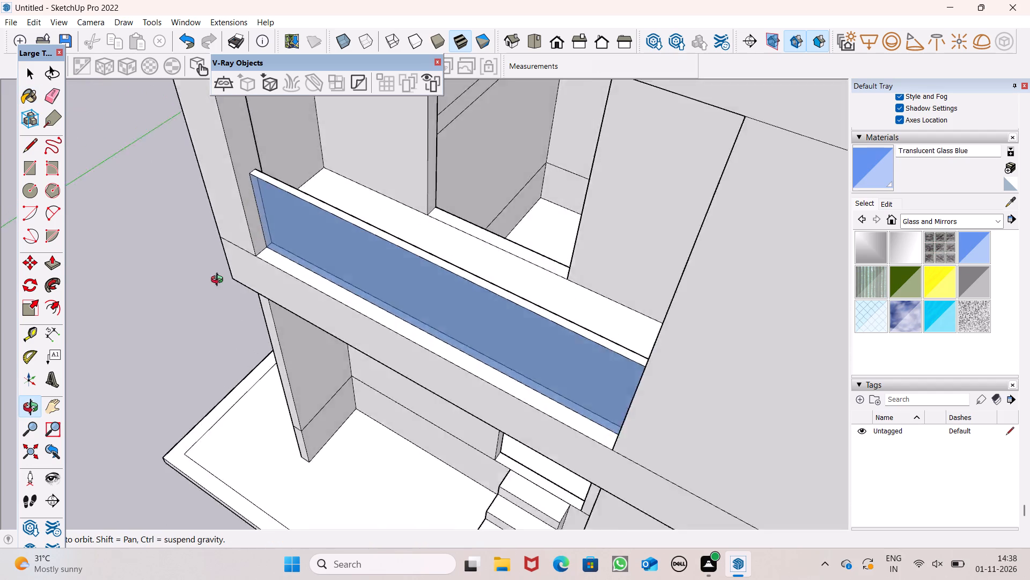
middle_drag(219, 281, 170, 264)
scroll(347, 209, up, 7)
middle_drag(345, 234, 226, 261)
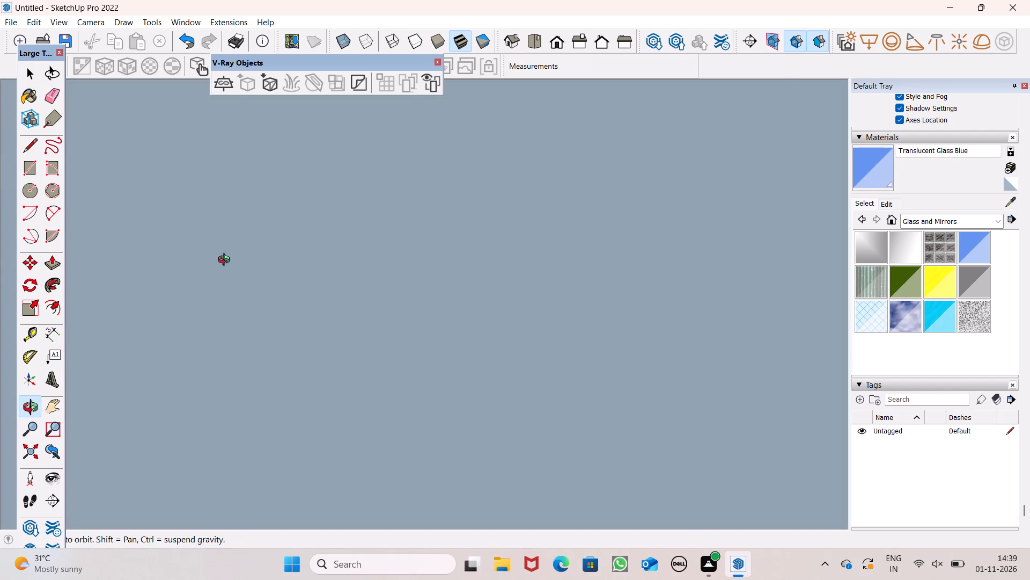
middle_drag(226, 261, 311, 257)
scroll(345, 268, up, 7)
middle_drag(349, 284, 226, 278)
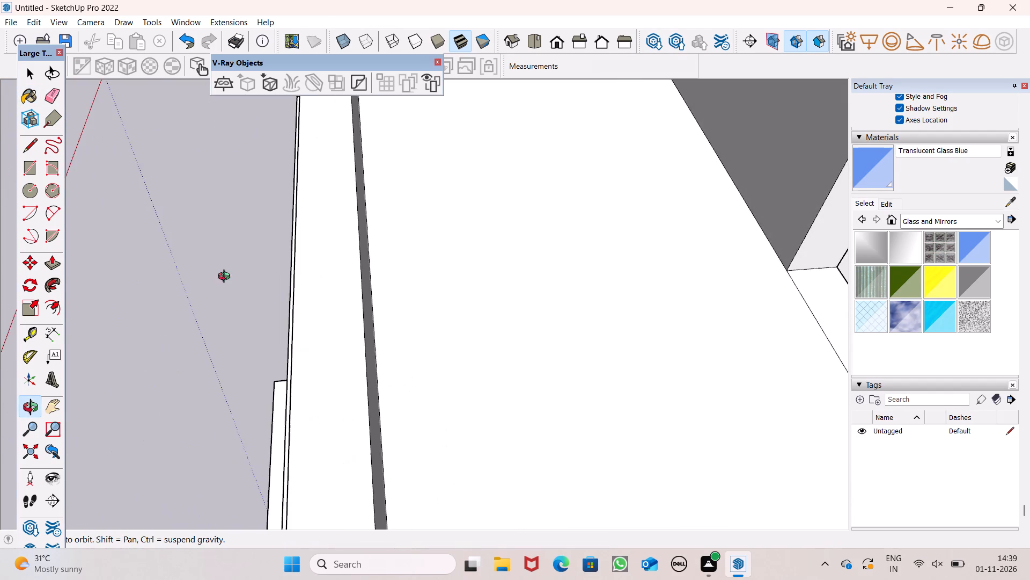
middle_drag(226, 278, 165, 267)
scroll(163, 267, up, 1)
scroll(220, 294, down, 5)
middle_drag(338, 310, 419, 297)
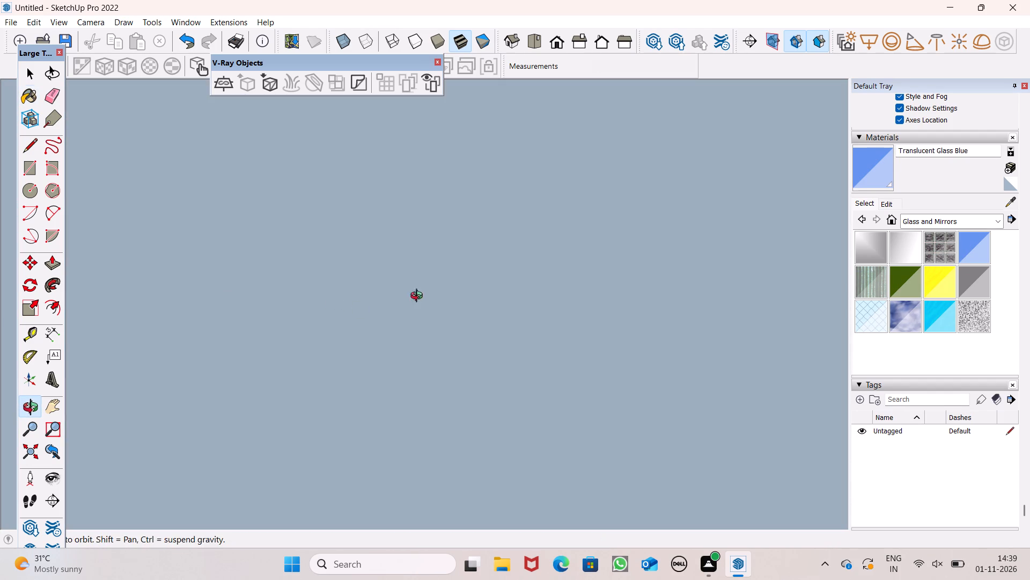
middle_drag(419, 297, 893, 157)
scroll(891, 165, up, 1)
click(556, 43)
scroll(580, 258, down, 2)
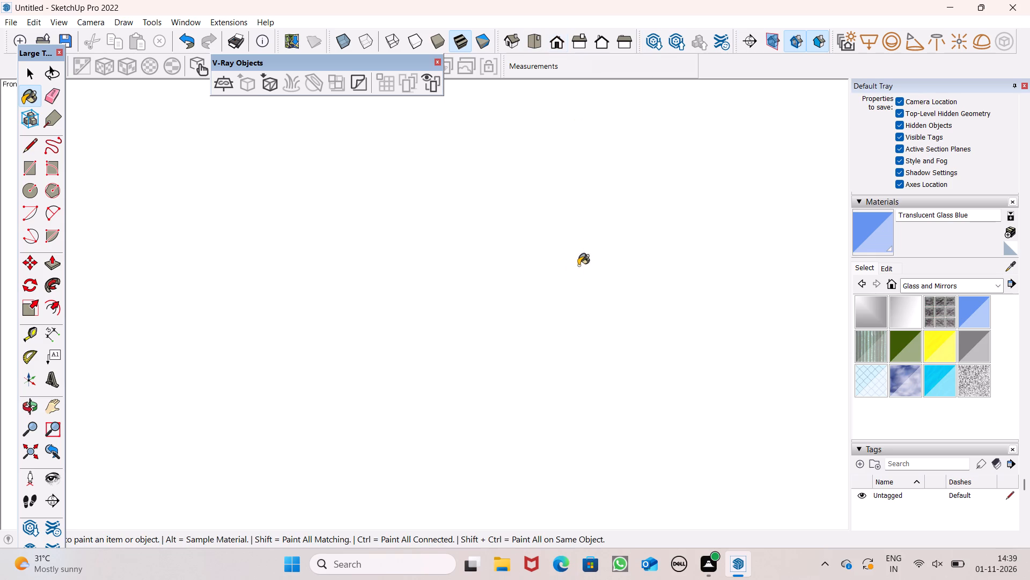
scroll(578, 265, down, 20)
scroll(578, 265, down, 20)
scroll(578, 265, down, 1)
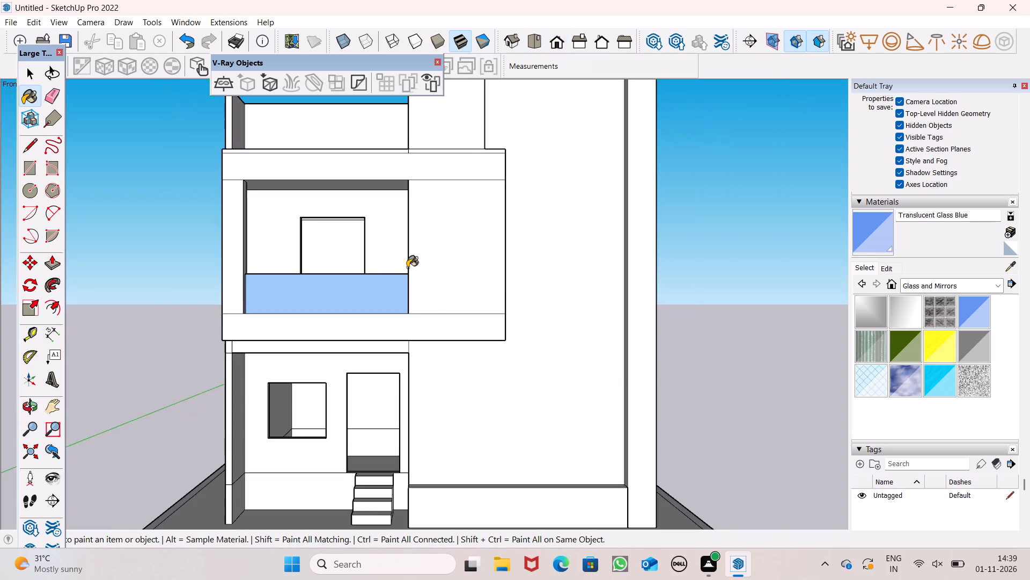
middle_drag(407, 266, 751, 491)
scroll(549, 364, up, 8)
scroll(350, 324, up, 6)
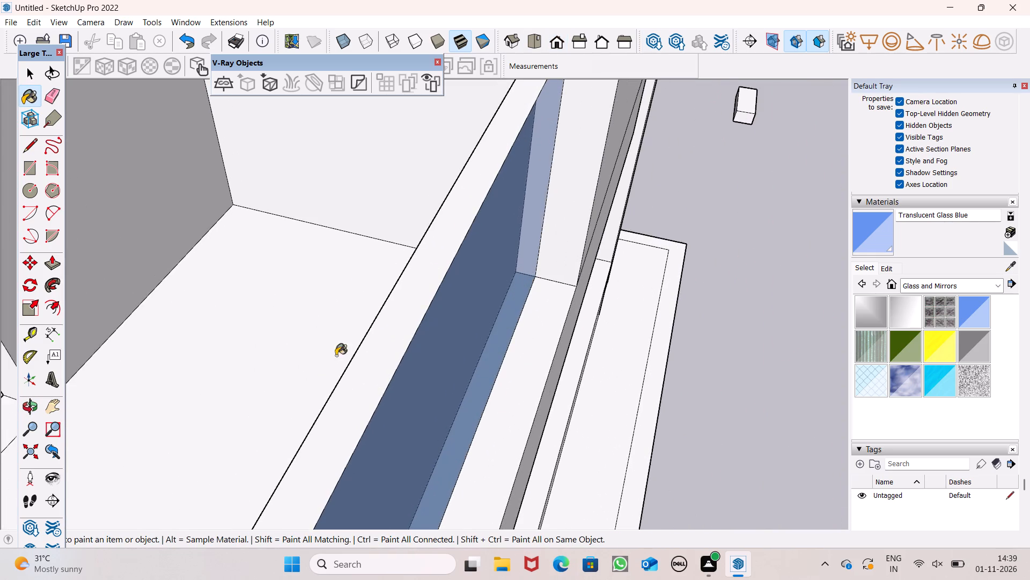
middle_drag(356, 366, 462, 360)
click(504, 360)
Paint the narrow top face of the glass railing with Metal Seamed from the Metal collection.
middle_drag(610, 387, 432, 311)
scroll(432, 311, up, 1)
scroll(781, 367, down, 6)
scroll(546, 286, down, 5)
middle_drag(625, 347, 460, 278)
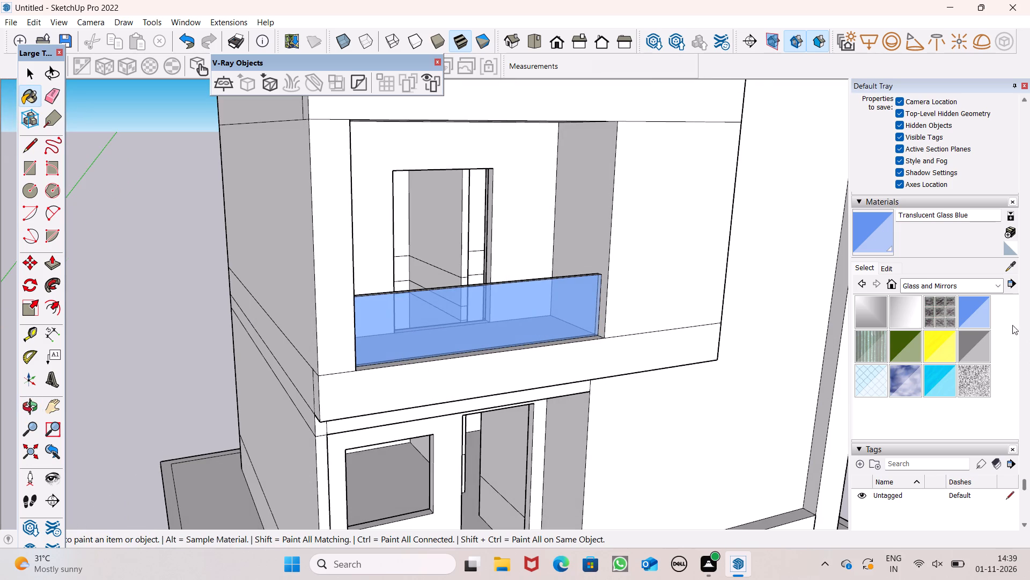
click(957, 282)
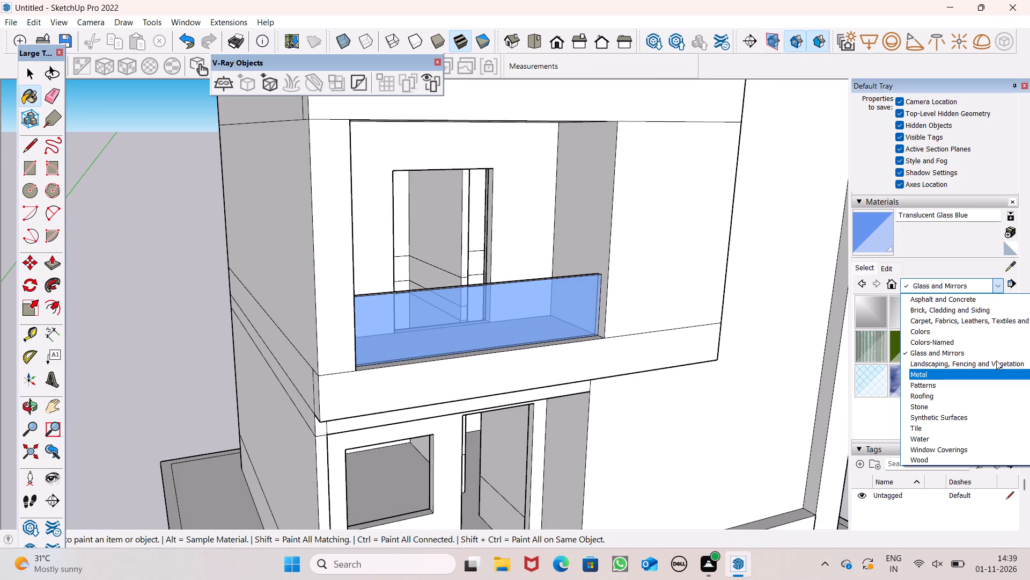
click(988, 373)
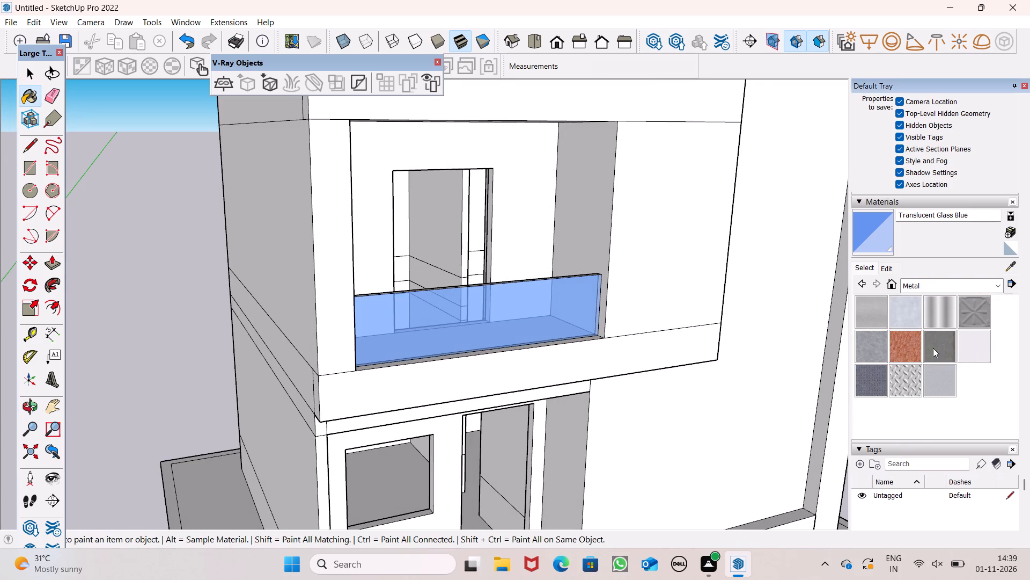
click(933, 348)
scroll(490, 260, up, 7)
middle_drag(273, 329, 273, 392)
scroll(213, 401, up, 5)
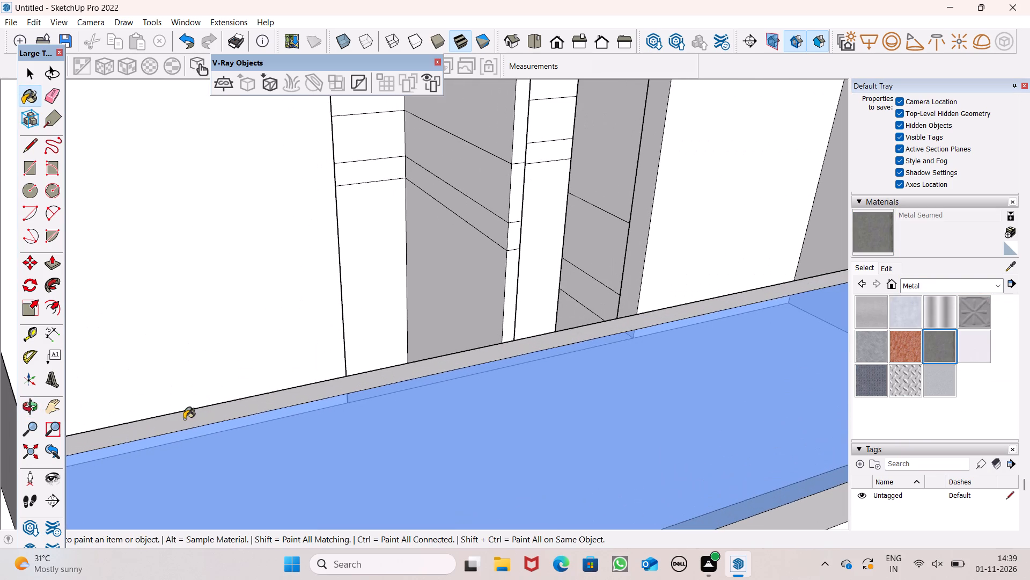
click(184, 419)
Push/Pull the metal top face of the railing slightly upwards to form a thin handrail along the glass.
scroll(396, 227, down, 7)
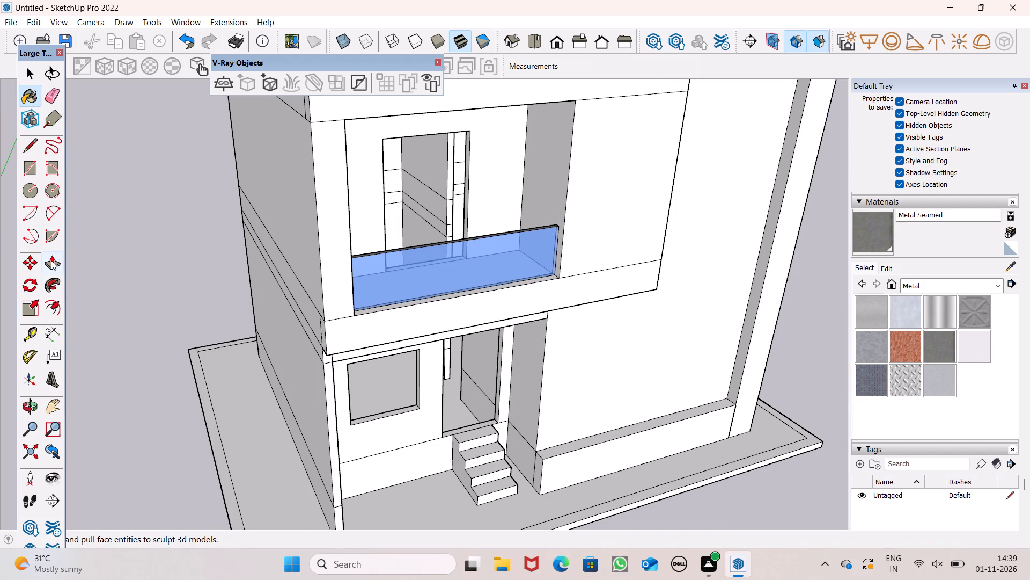
click(60, 266)
scroll(345, 269, up, 6)
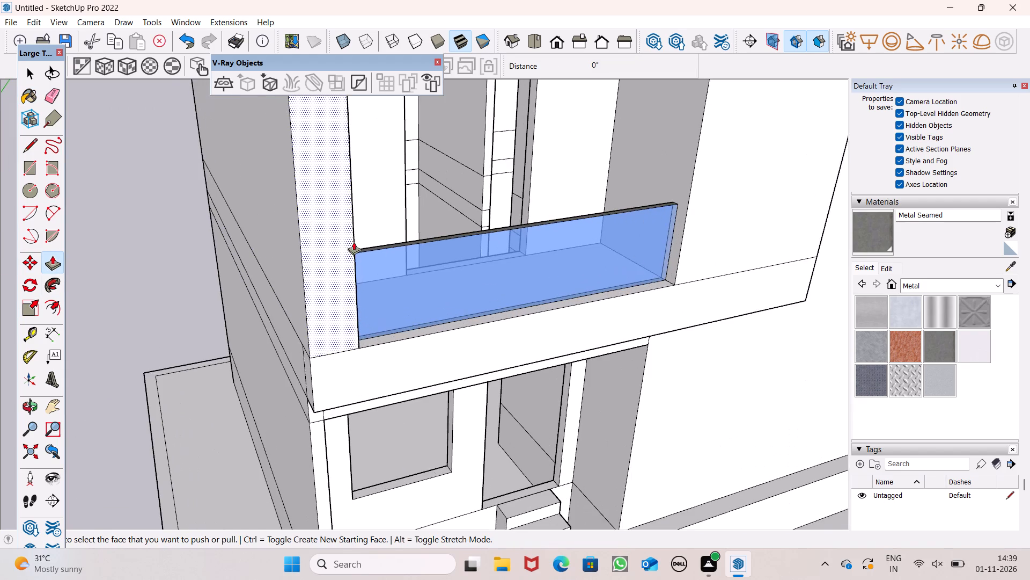
scroll(354, 242, up, 12)
drag(366, 274, 375, 253)
key(space)
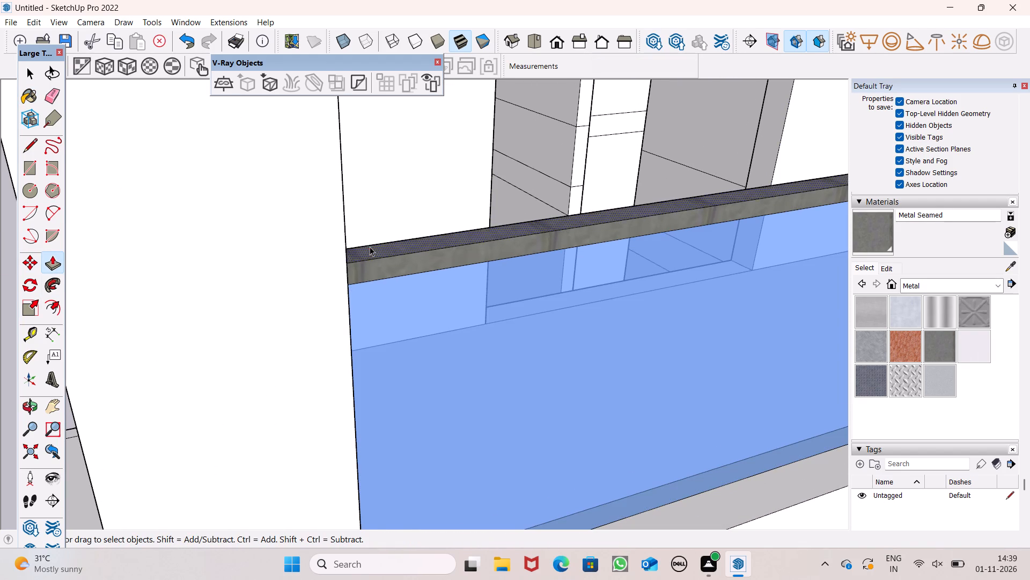
Examine the whole front facade with the glass balcony railing and the tall tower wall.
scroll(370, 247, down, 7)
scroll(385, 201, down, 9)
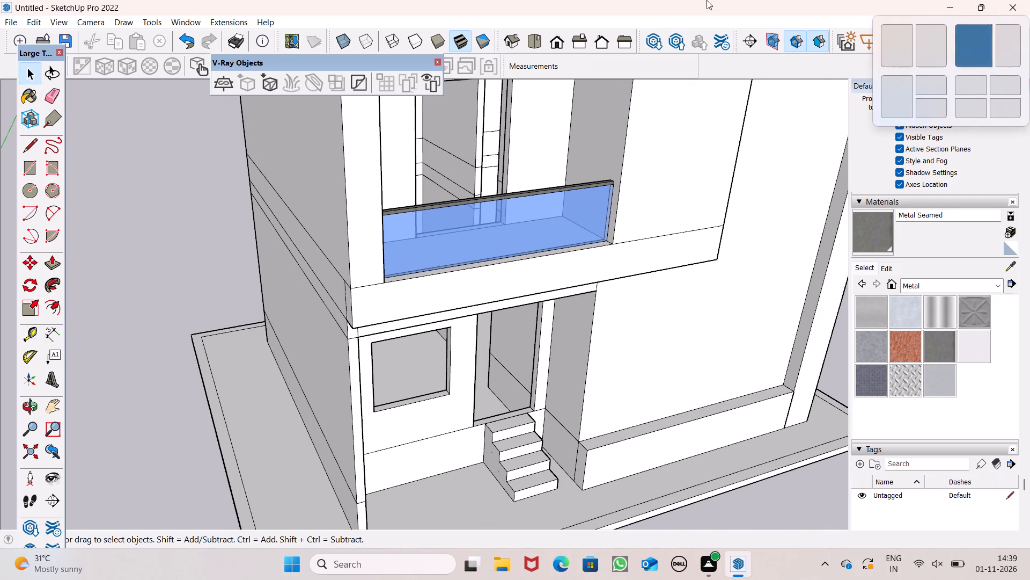
scroll(339, 10, down, 3)
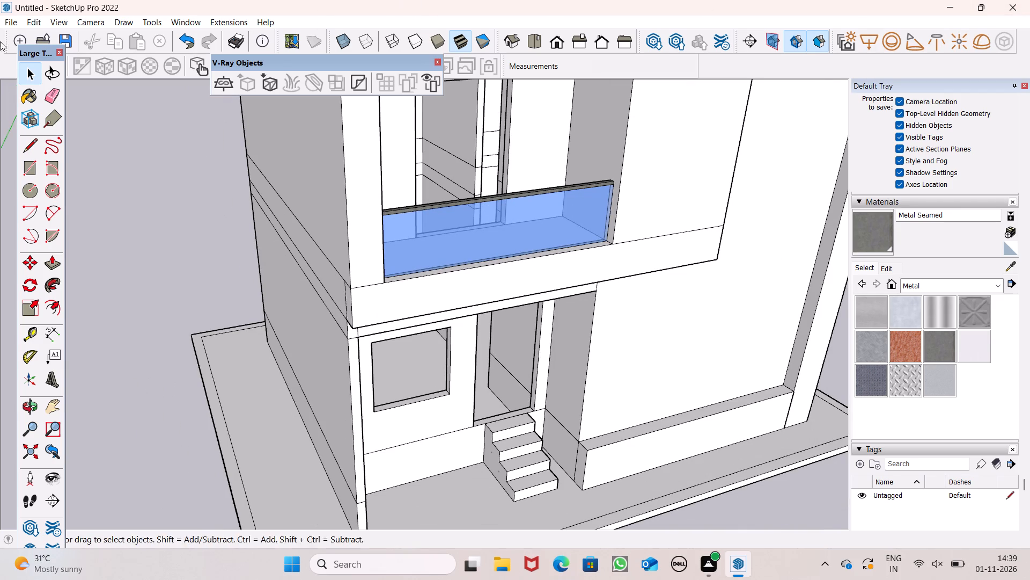
scroll(188, 181, down, 4)
scroll(231, 257, down, 6)
middle_drag(336, 317, 232, 296)
scroll(337, 317, up, 1)
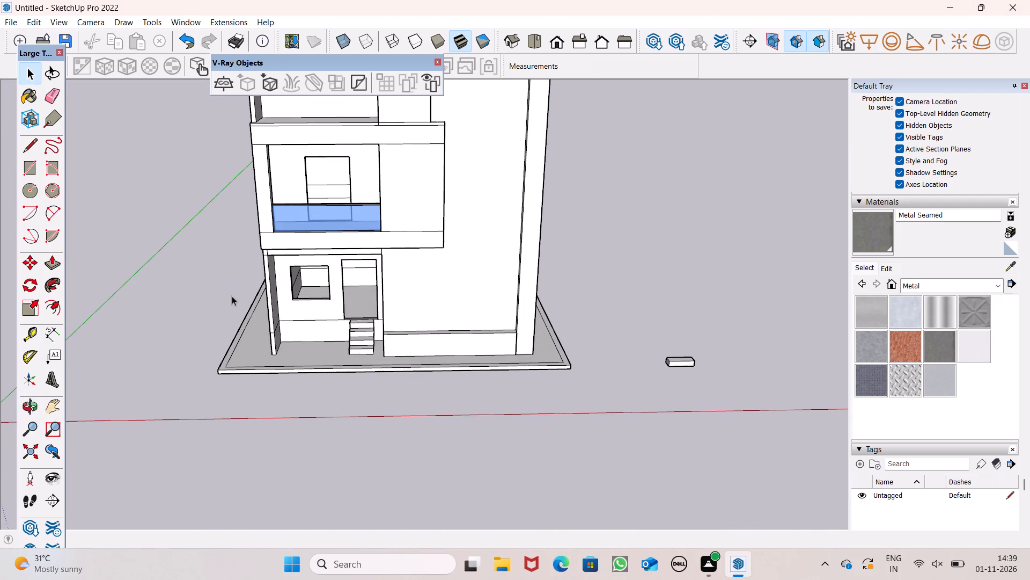
scroll(229, 271, up, 1)
scroll(222, 283, down, 3)
scroll(217, 168, up, 2)
scroll(211, 360, down, 4)
middle_drag(329, 433, 336, 397)
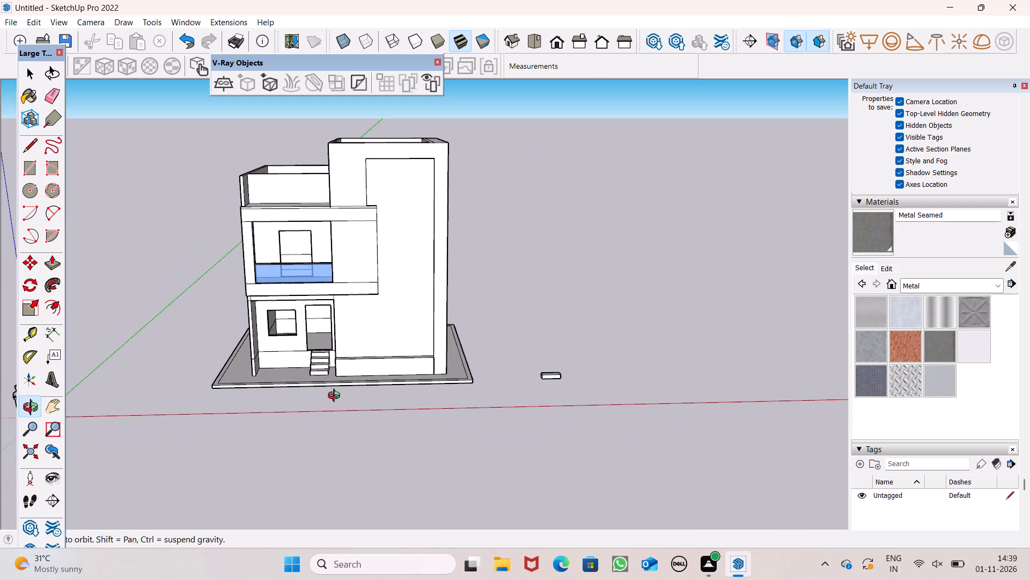
middle_drag(336, 397, 313, 435)
scroll(328, 407, down, 3)
scroll(387, 271, up, 7)
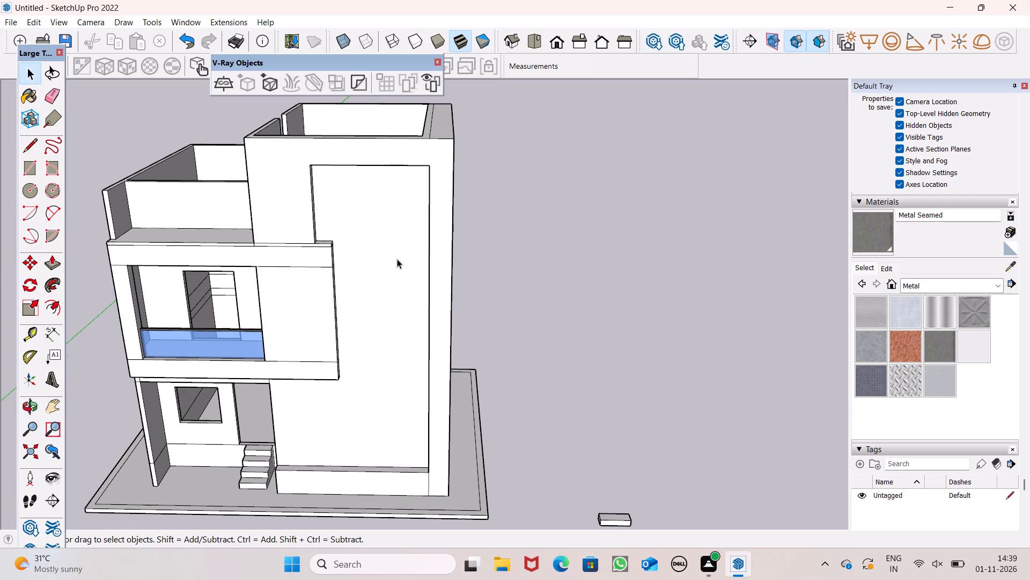
Draw a tall rectangle about 23' 4" by 5' 9" on the recessed front face of the tower.
click(19, 170)
middle_drag(344, 272, 367, 227)
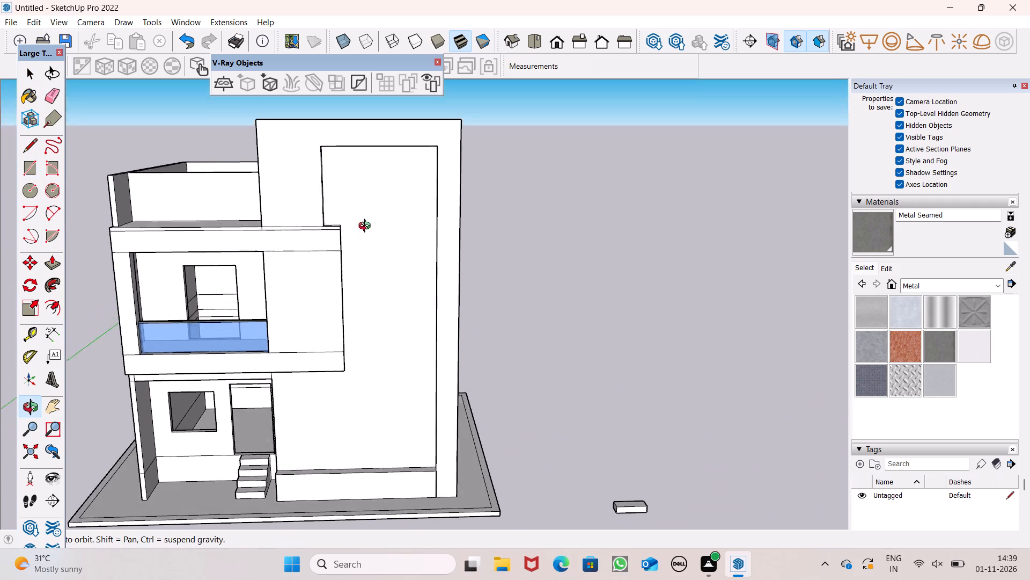
middle_drag(367, 227, 365, 209)
scroll(367, 213, up, 4)
drag(345, 154, 367, 177)
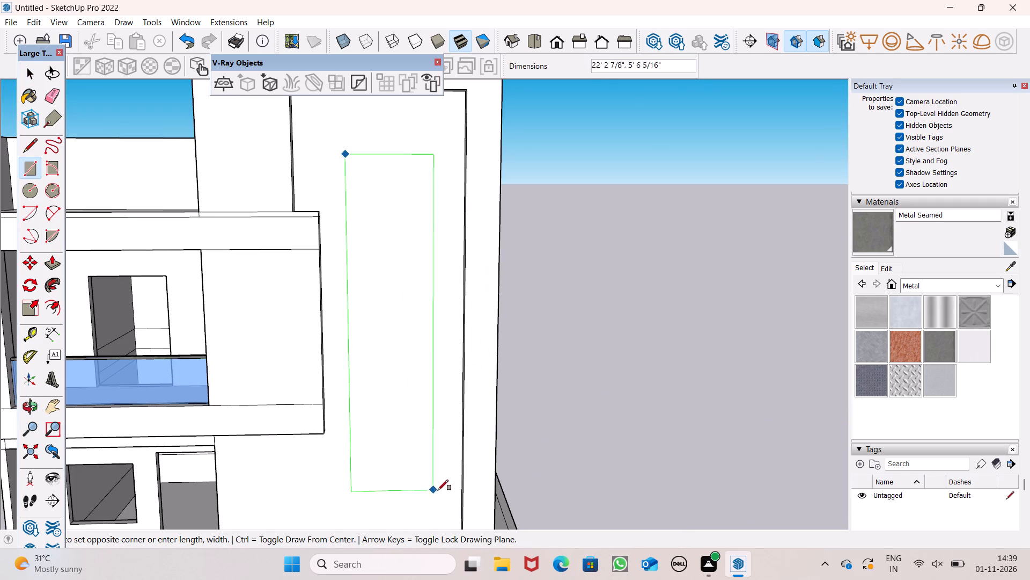
click(437, 505)
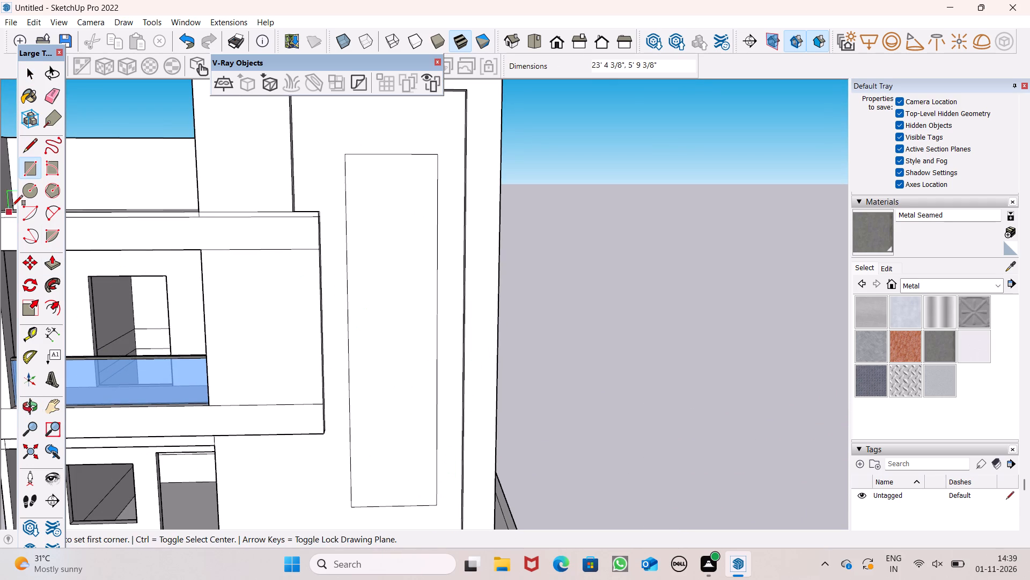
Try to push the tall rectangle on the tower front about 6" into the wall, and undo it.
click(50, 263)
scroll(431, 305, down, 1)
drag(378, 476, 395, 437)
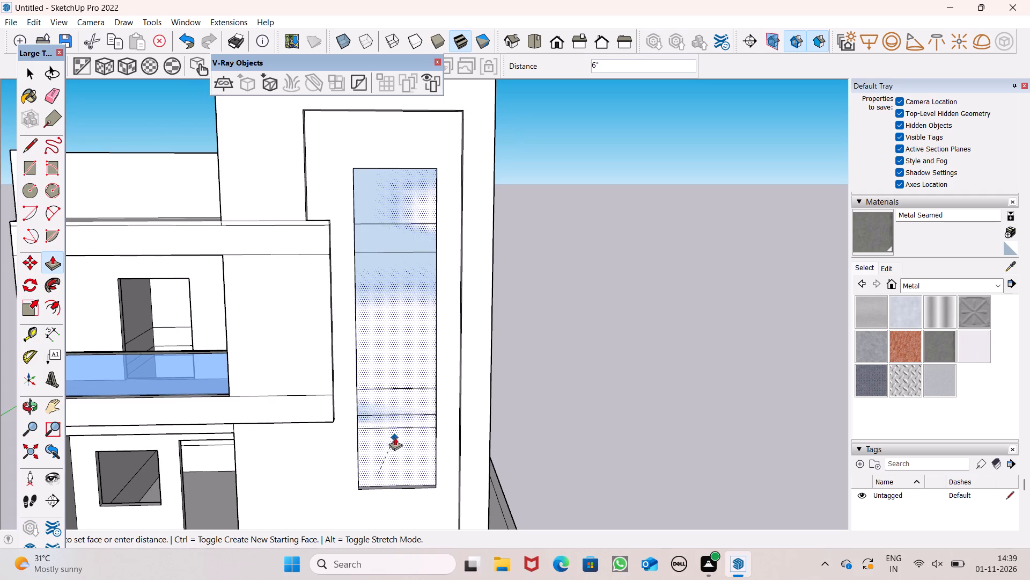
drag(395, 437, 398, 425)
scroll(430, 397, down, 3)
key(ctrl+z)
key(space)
Erase the horizontal seam lines on the inner face of the tower's front wall, reached through the open roof.
scroll(492, 376, down, 6)
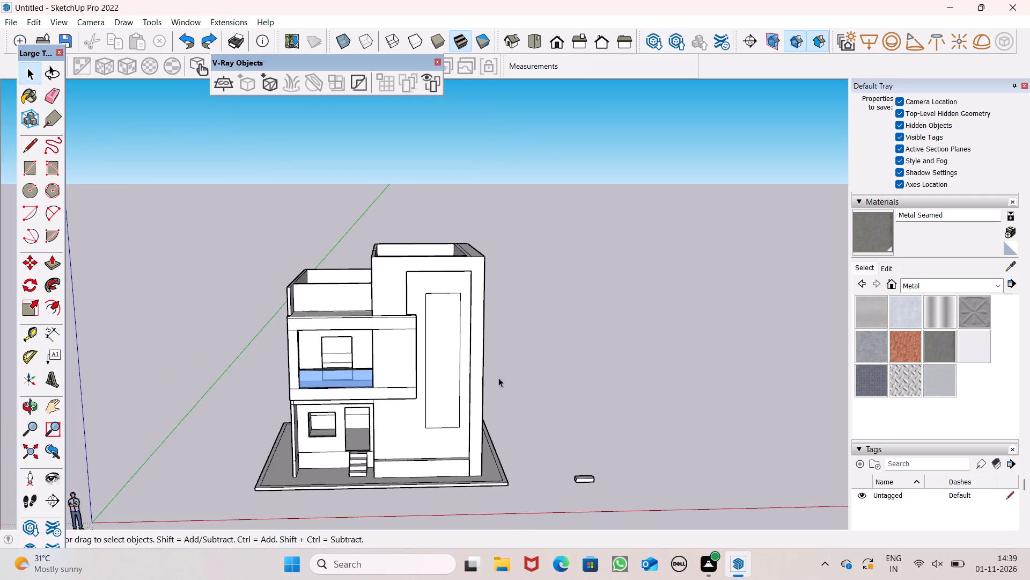
middle_drag(621, 424, 6, 475)
middle_drag(355, 360, 218, 427)
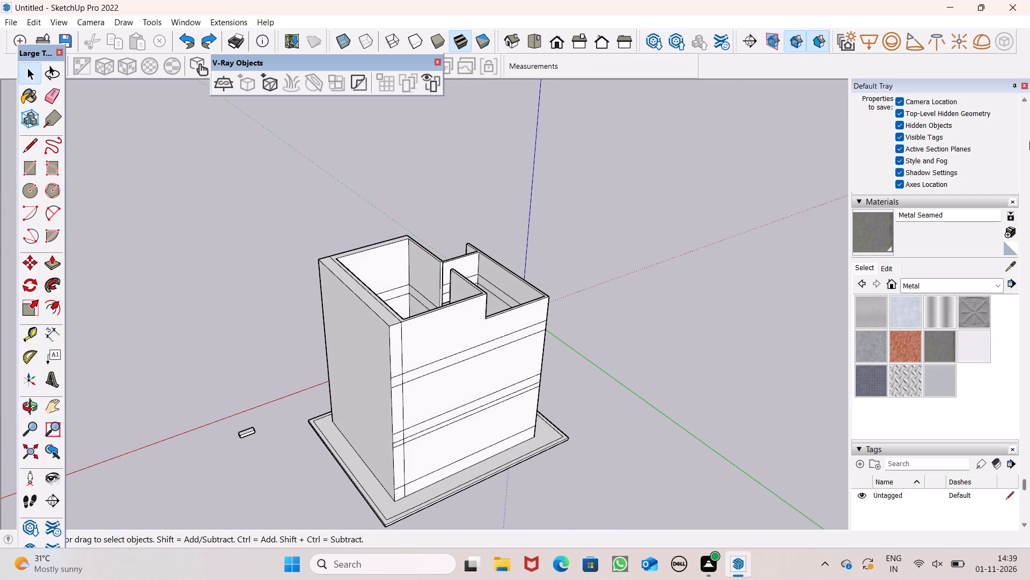
middle_drag(329, 299, 163, 350)
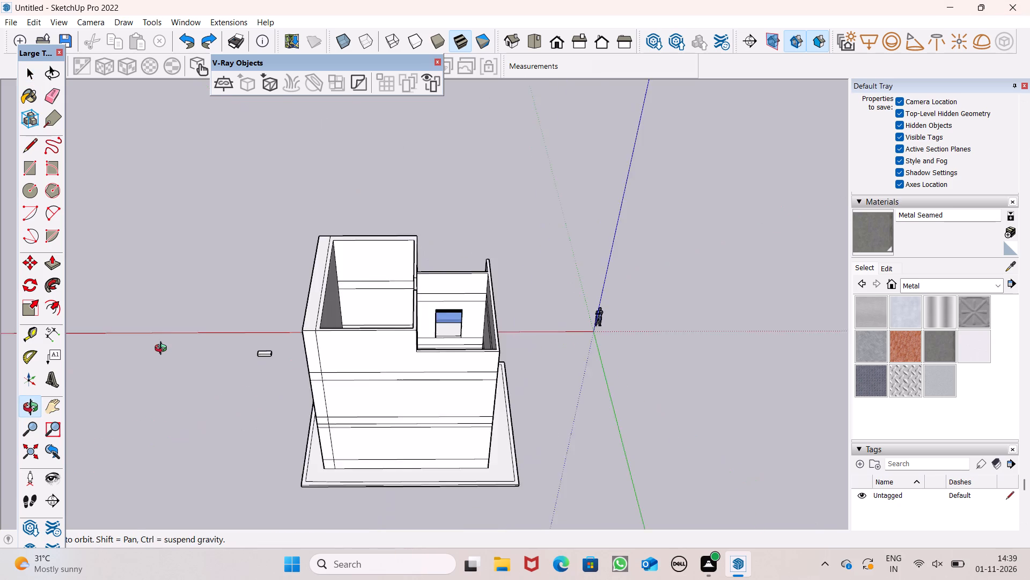
middle_drag(163, 350, 182, 461)
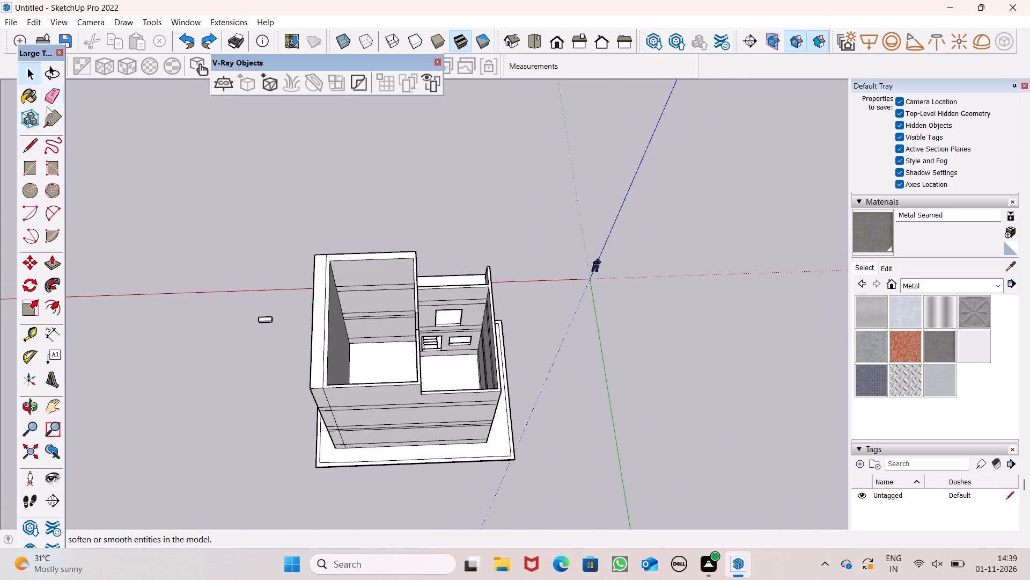
click(58, 96)
scroll(348, 283, up, 5)
drag(396, 274, 389, 353)
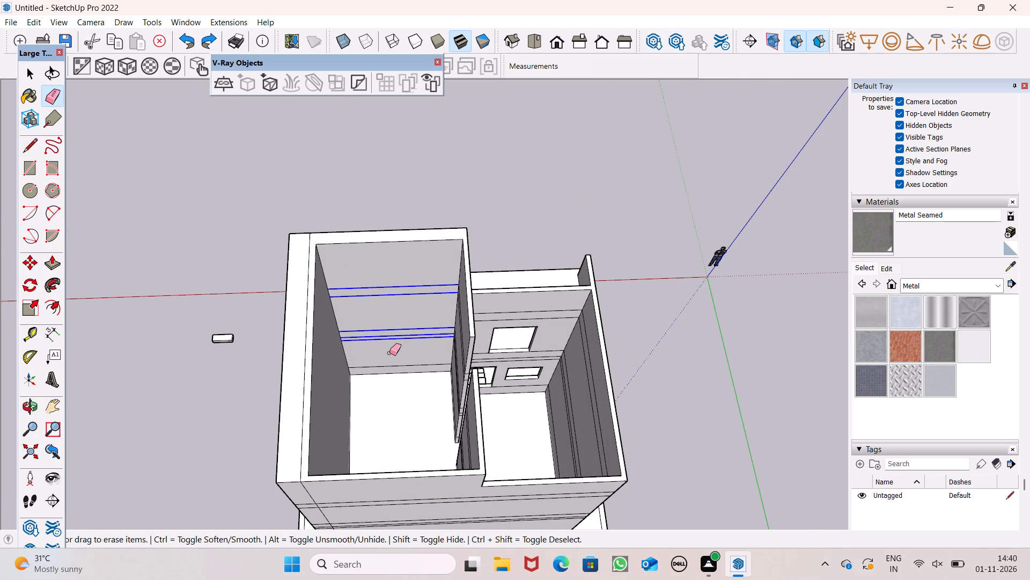
drag(389, 353, 388, 362)
middle_drag(384, 385, 1024, 223)
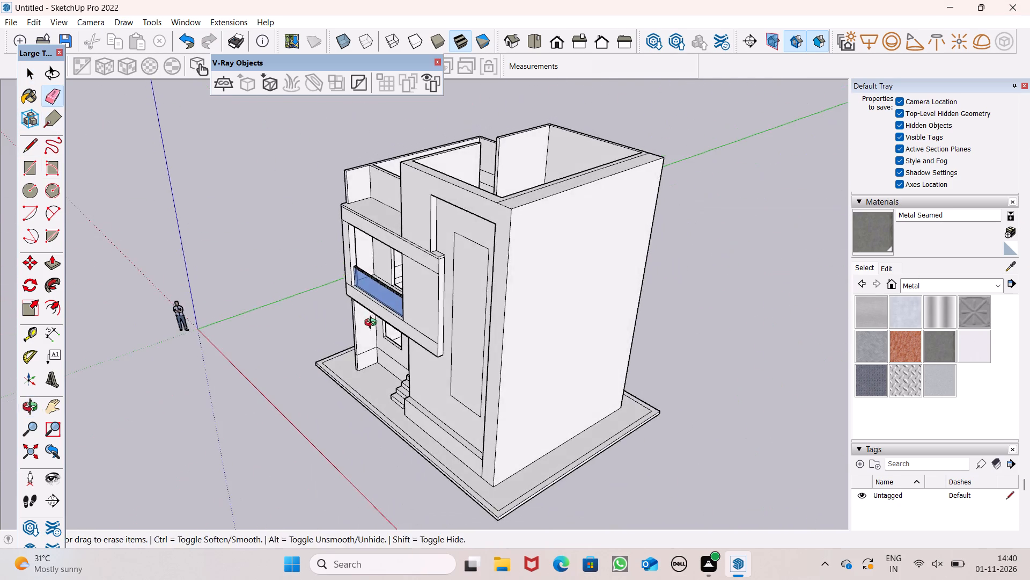
Push the tall rectangle on the tower's recessed front face 6" through the wall to cut the opening.
middle_drag(373, 324, 662, 315)
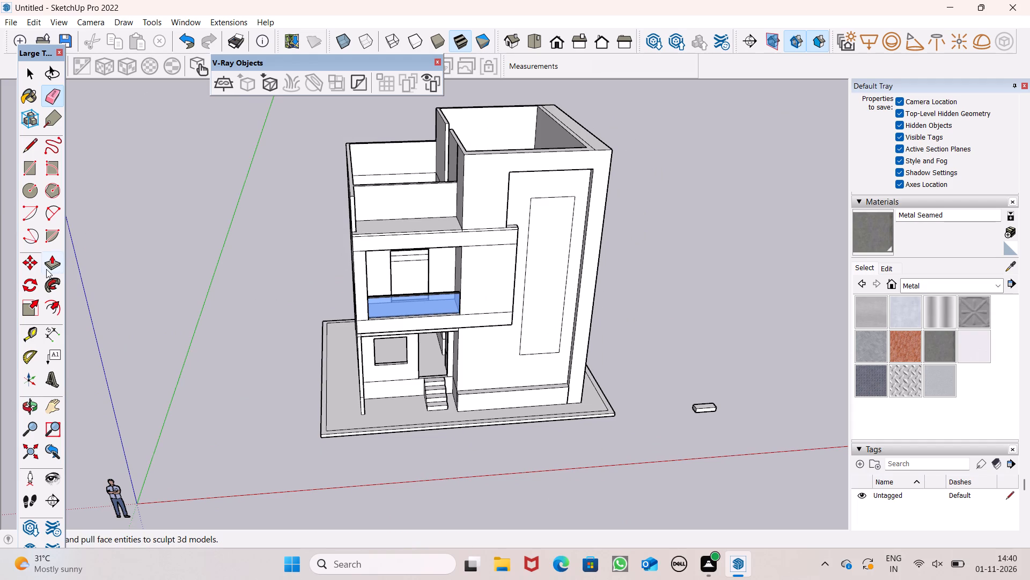
drag(46, 269, 51, 269)
scroll(541, 339, down, 2)
middle_drag(605, 376, 560, 371)
scroll(557, 361, up, 6)
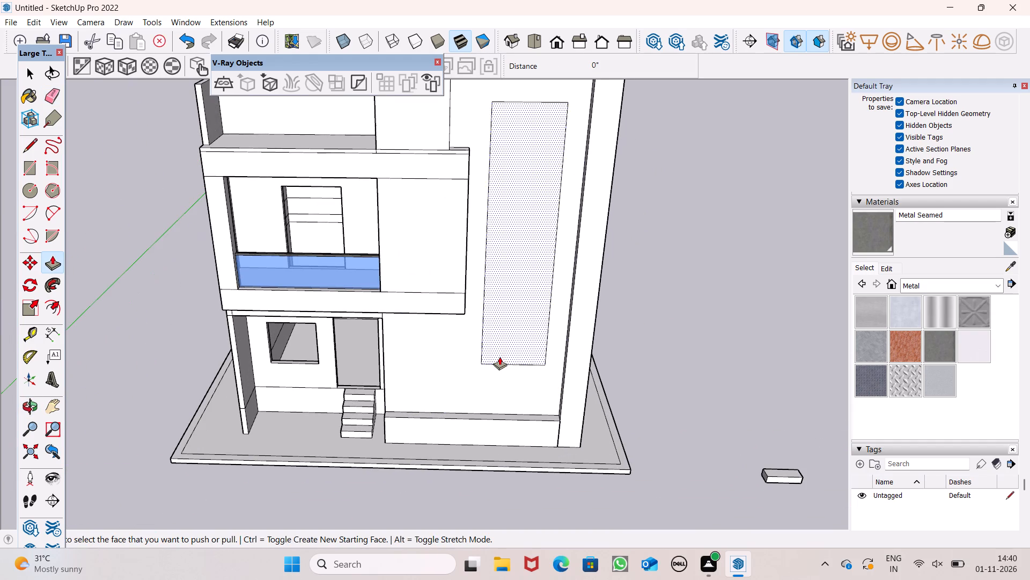
drag(499, 353, 518, 329)
scroll(421, 349, down, 1)
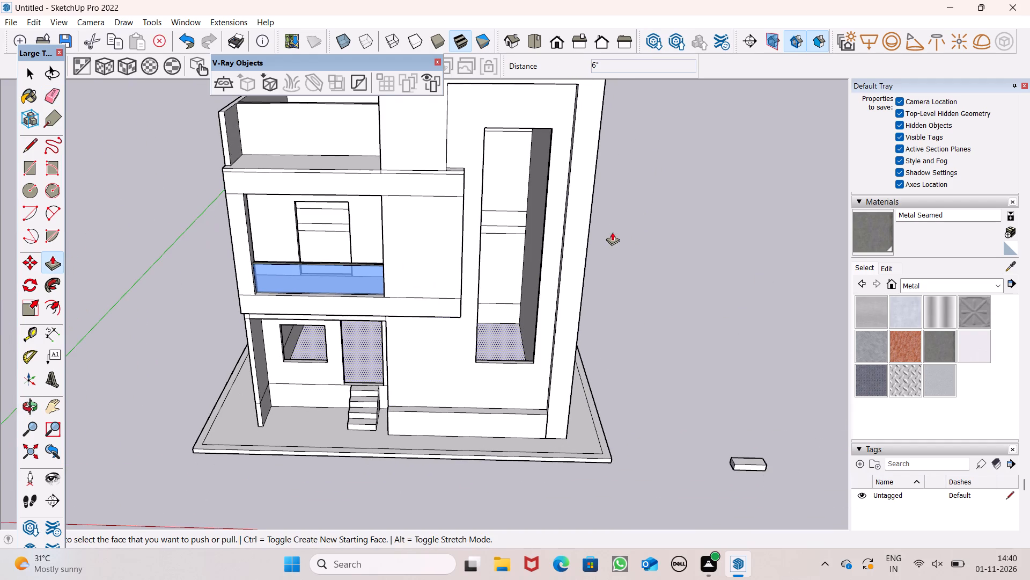
Close the tall tower opening with a face by tracing a line along its inner top edge.
scroll(569, 109, up, 5)
scroll(340, 579, down, 4)
middle_drag(422, 423, 427, 300)
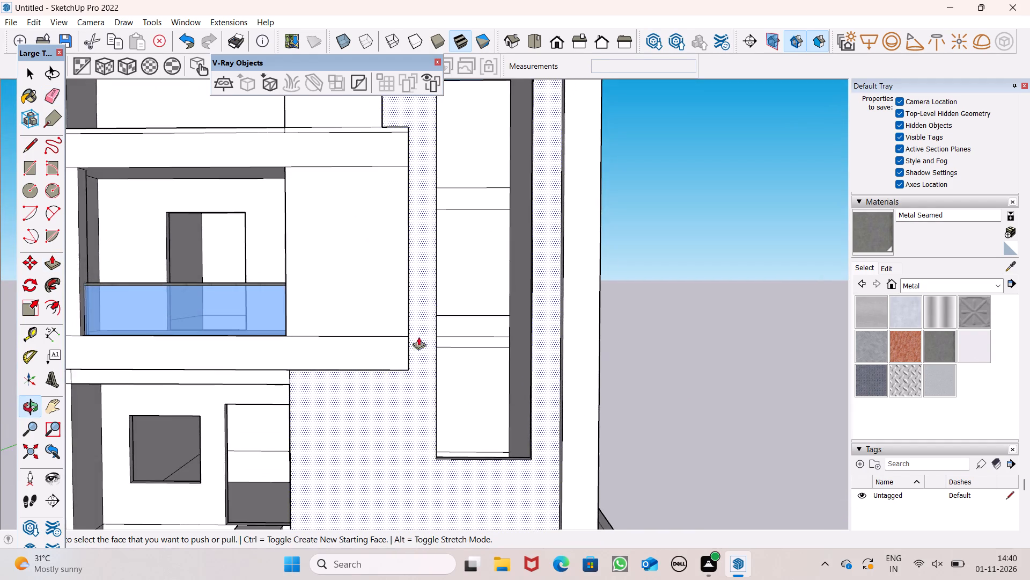
scroll(364, 470, down, 5)
scroll(372, 309, up, 5)
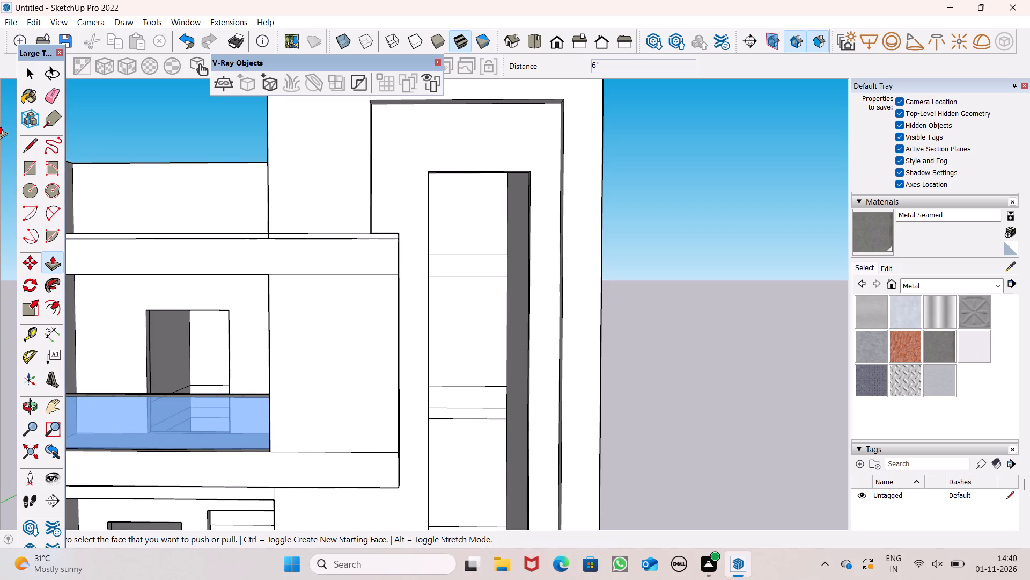
click(29, 144)
scroll(330, 194, down, 2)
scroll(409, 173, up, 3)
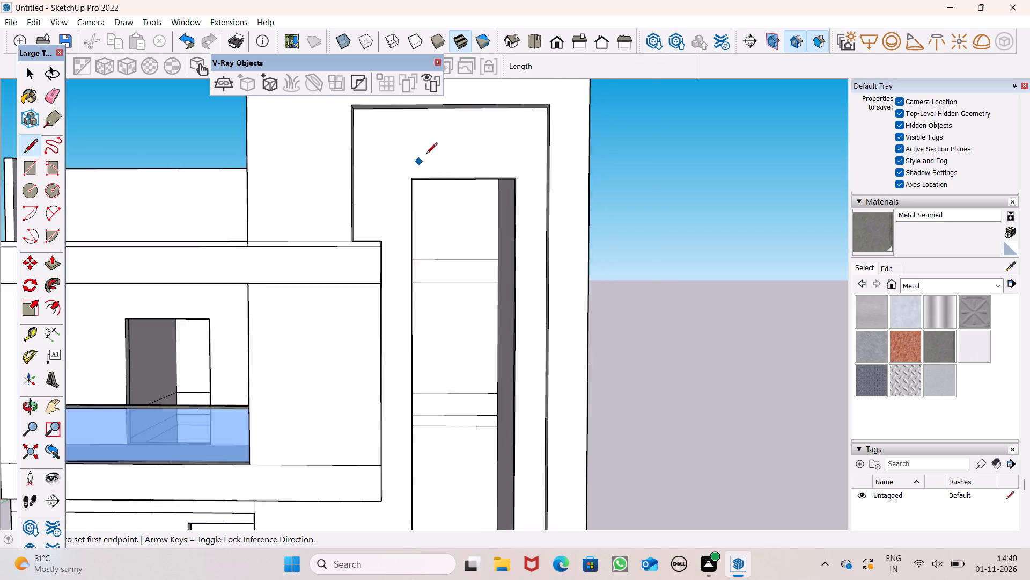
scroll(426, 155, up, 9)
middle_drag(450, 200, 384, 145)
scroll(431, 199, up, 1)
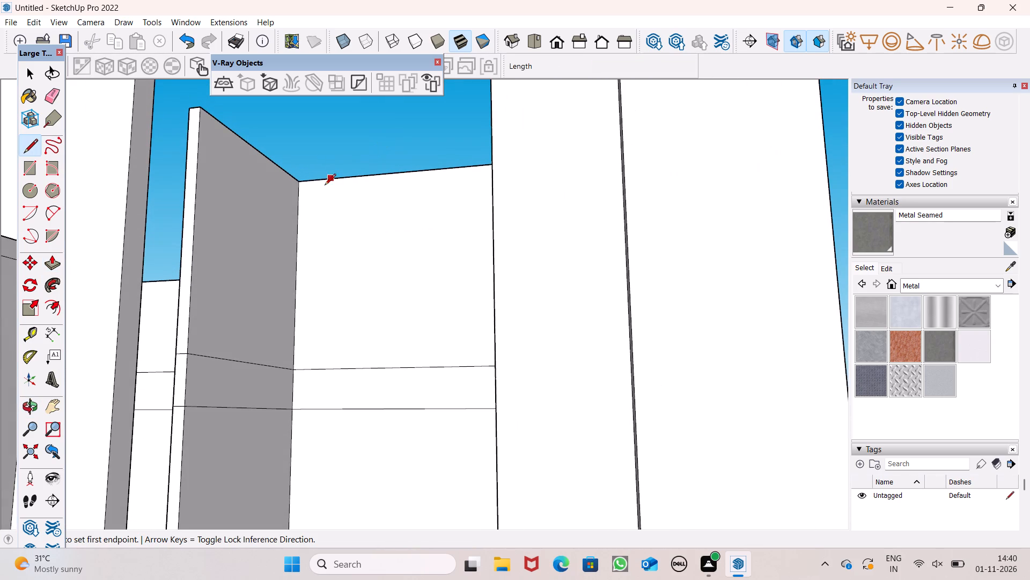
scroll(325, 208, down, 4)
scroll(376, 249, down, 3)
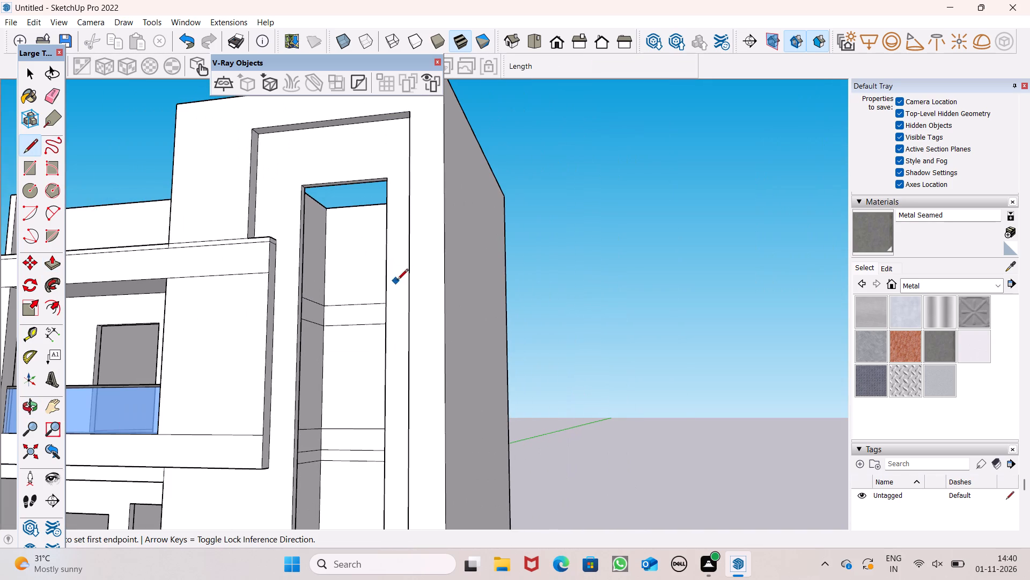
scroll(336, 209, up, 5)
scroll(277, 174, up, 5)
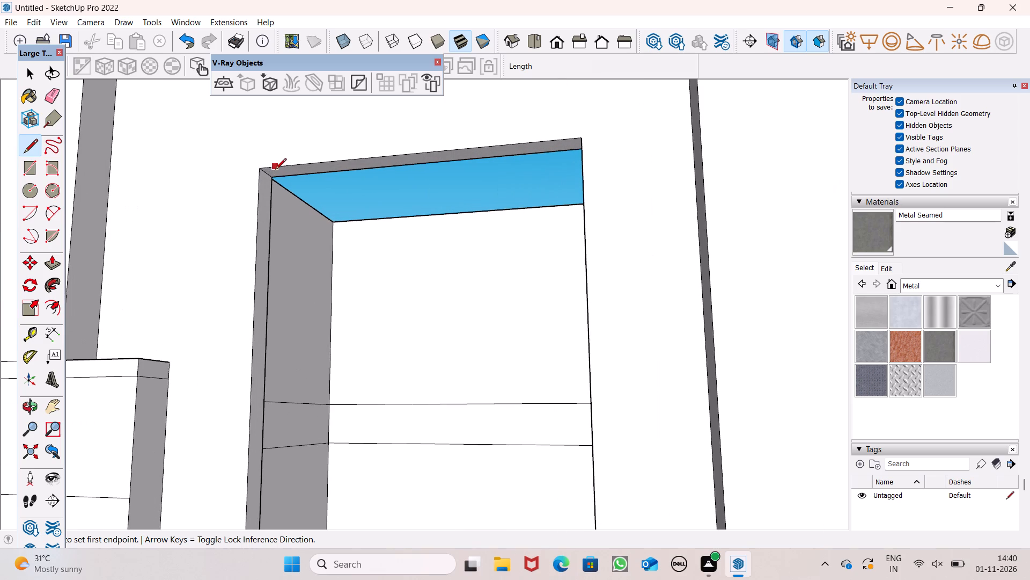
click(271, 177)
drag(275, 177, 282, 175)
double_click(282, 175)
scroll(332, 247, down, 5)
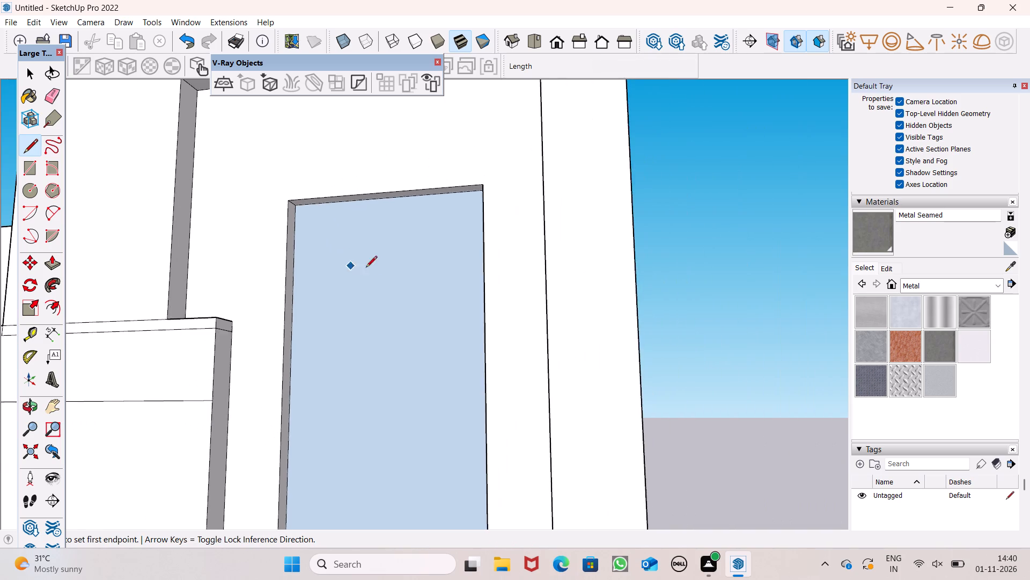
scroll(381, 274, down, 4)
Paint the new face in the tall tower opening with Translucent Glass Gray from the Glass and Mirrors materials.
middle_drag(479, 332, 531, 371)
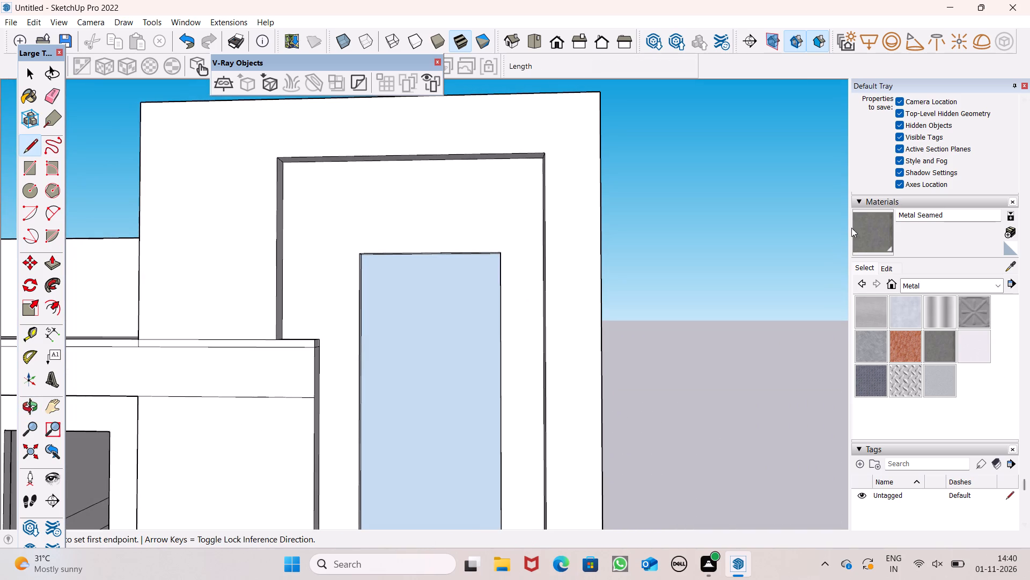
click(908, 289)
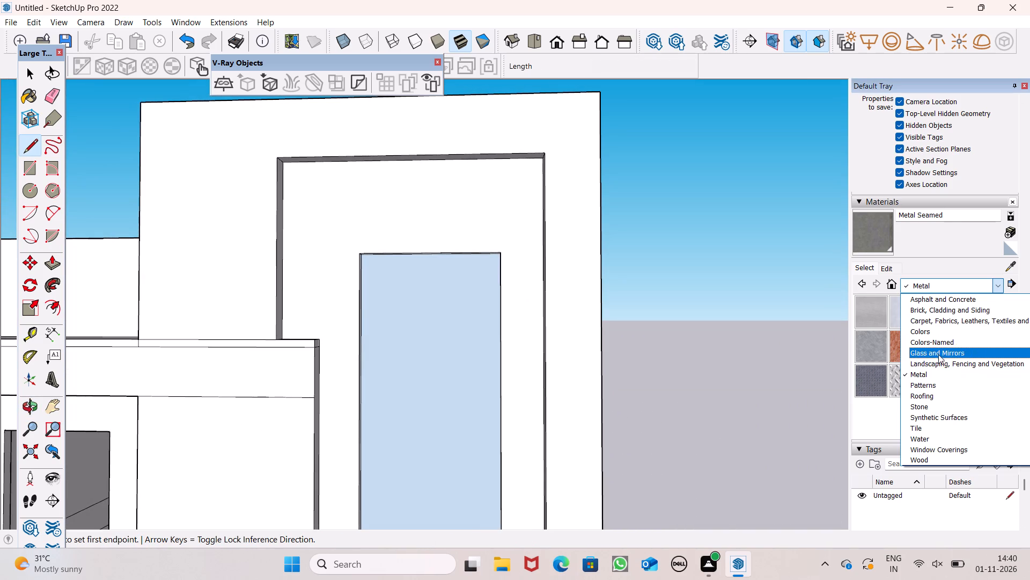
click(939, 349)
click(970, 347)
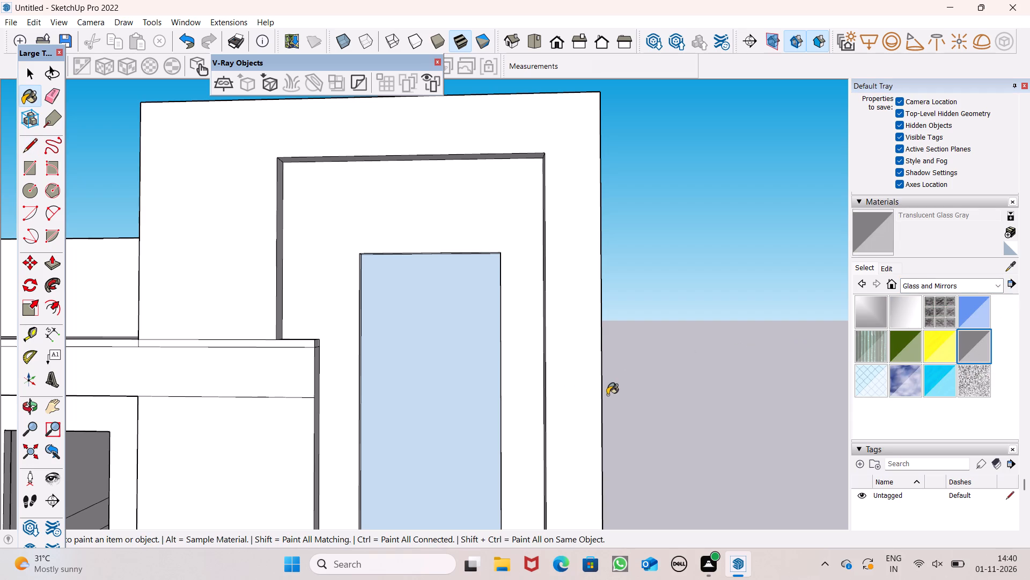
click(463, 390)
scroll(647, 336, down, 3)
middle_drag(647, 336, 632, 449)
scroll(645, 259, down, 4)
key(space)
Erase the horizontal seam lines on the inner face of the tower's back wall, reached through the open roof.
scroll(636, 246, down, 2)
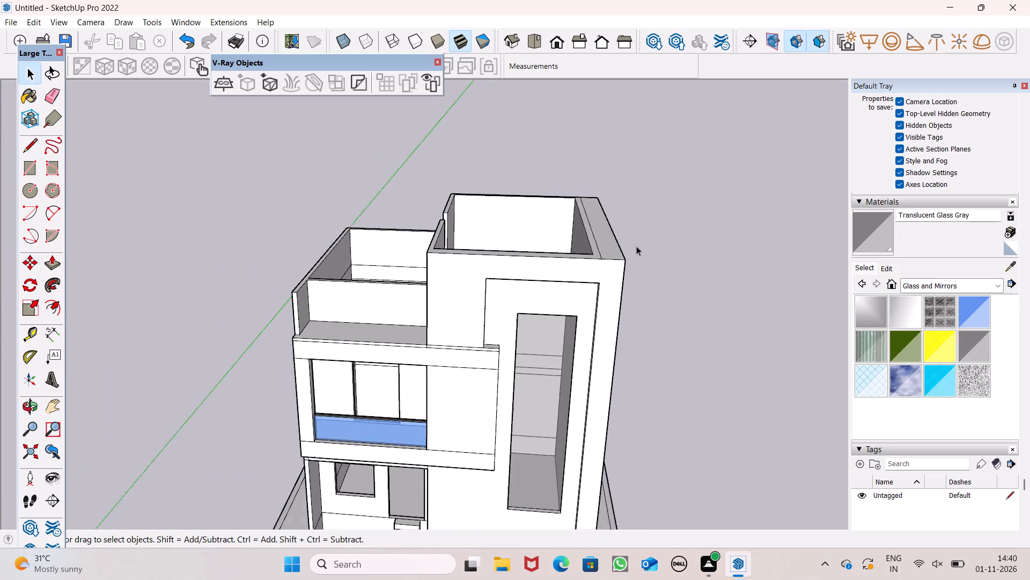
scroll(636, 246, down, 2)
middle_drag(654, 294, 525, 473)
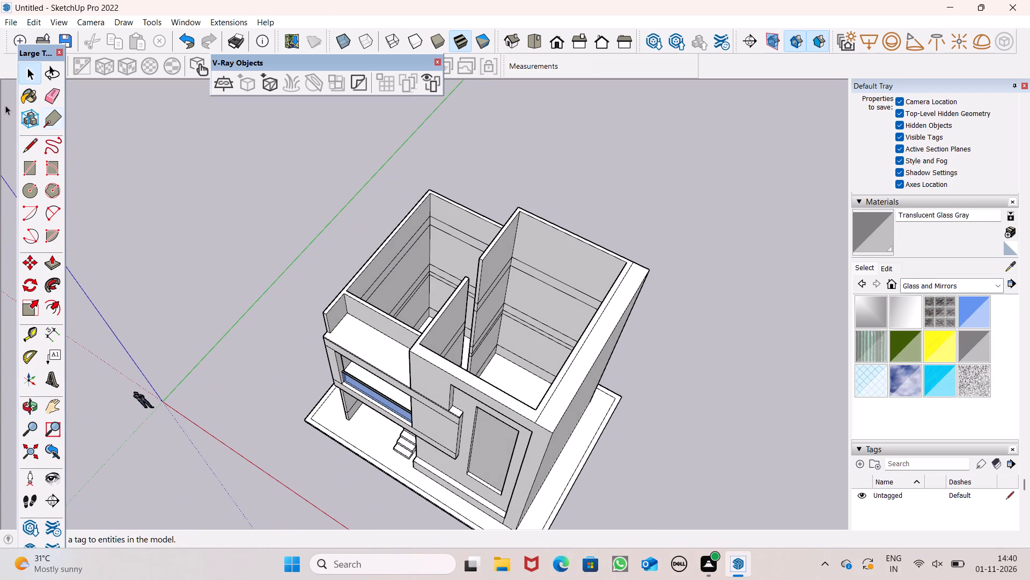
click(53, 86)
scroll(497, 275, up, 5)
drag(610, 260, 588, 326)
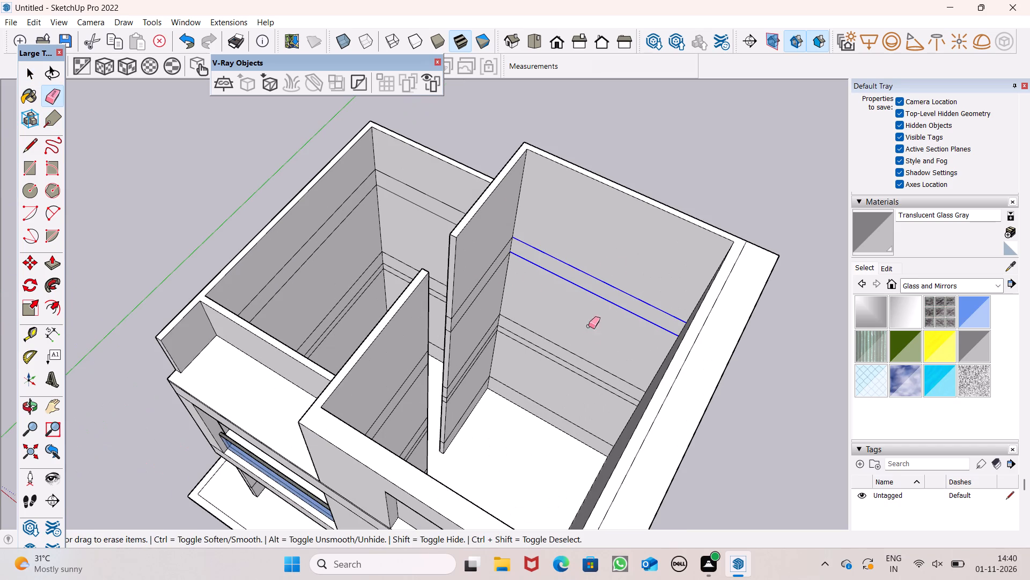
drag(588, 326, 545, 407)
scroll(621, 170, down, 4)
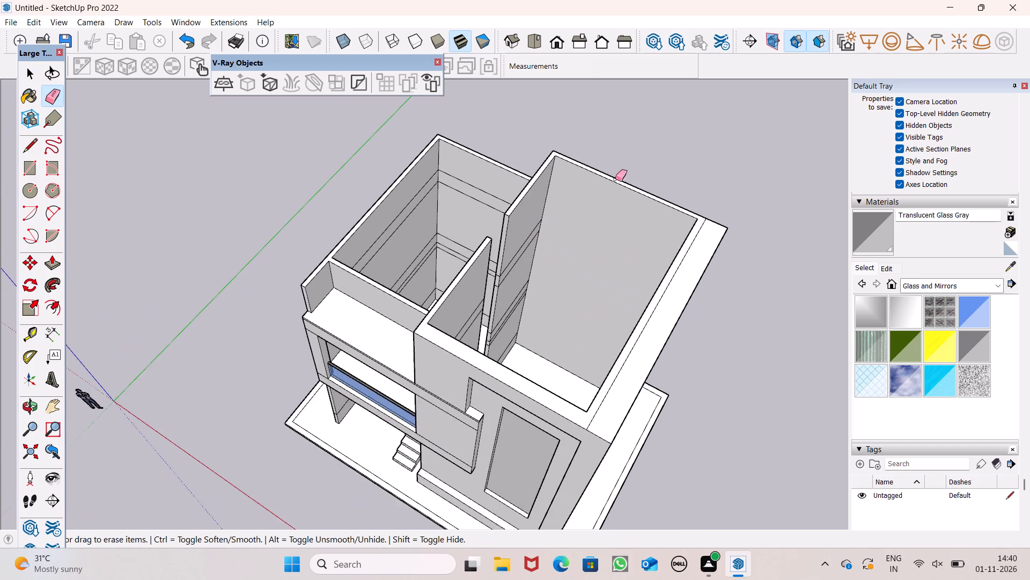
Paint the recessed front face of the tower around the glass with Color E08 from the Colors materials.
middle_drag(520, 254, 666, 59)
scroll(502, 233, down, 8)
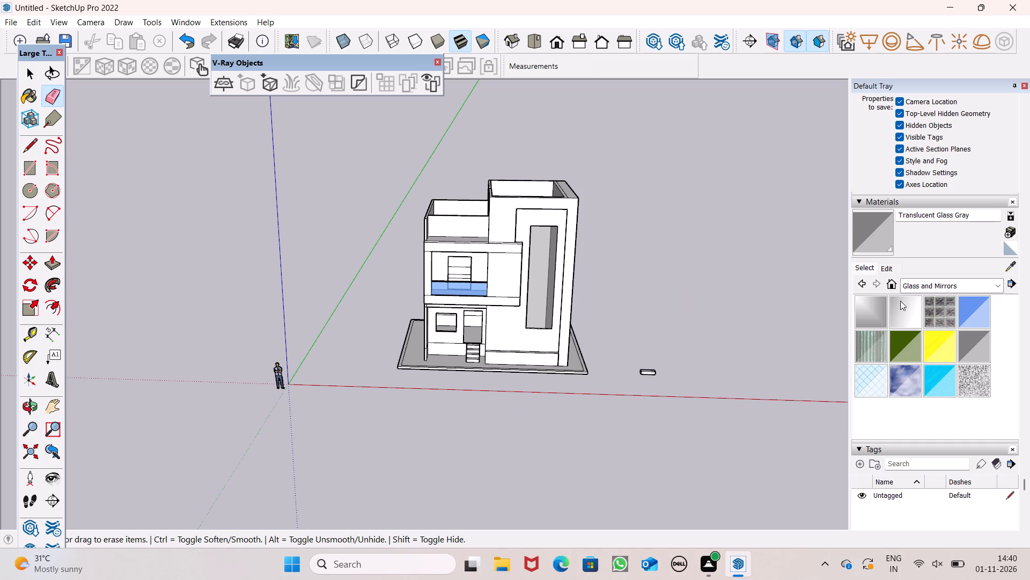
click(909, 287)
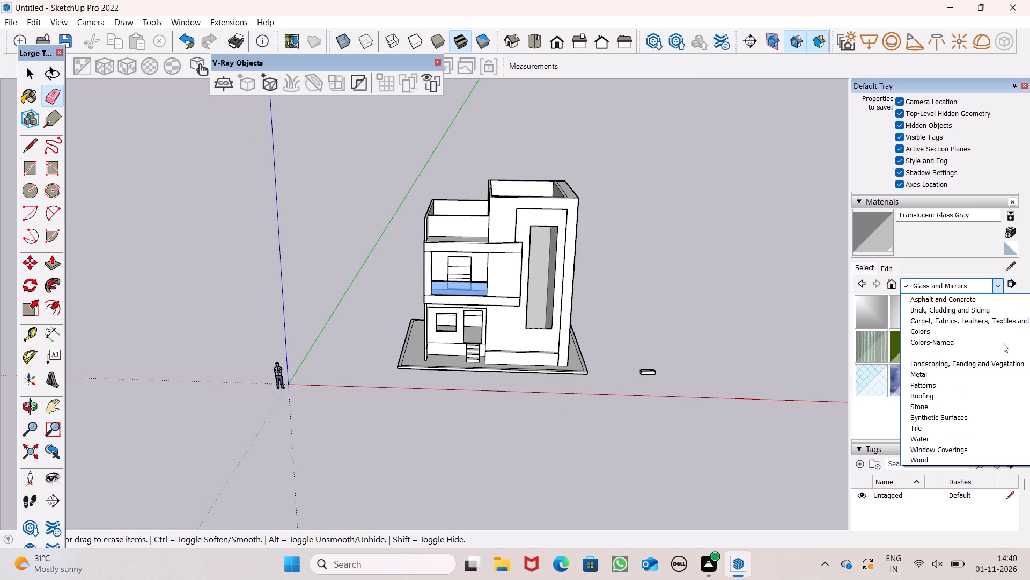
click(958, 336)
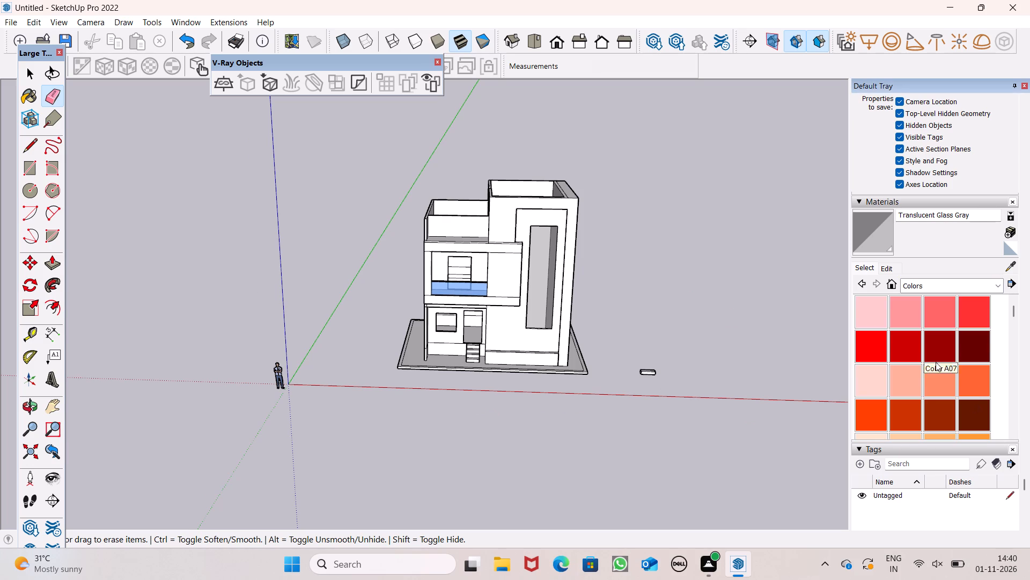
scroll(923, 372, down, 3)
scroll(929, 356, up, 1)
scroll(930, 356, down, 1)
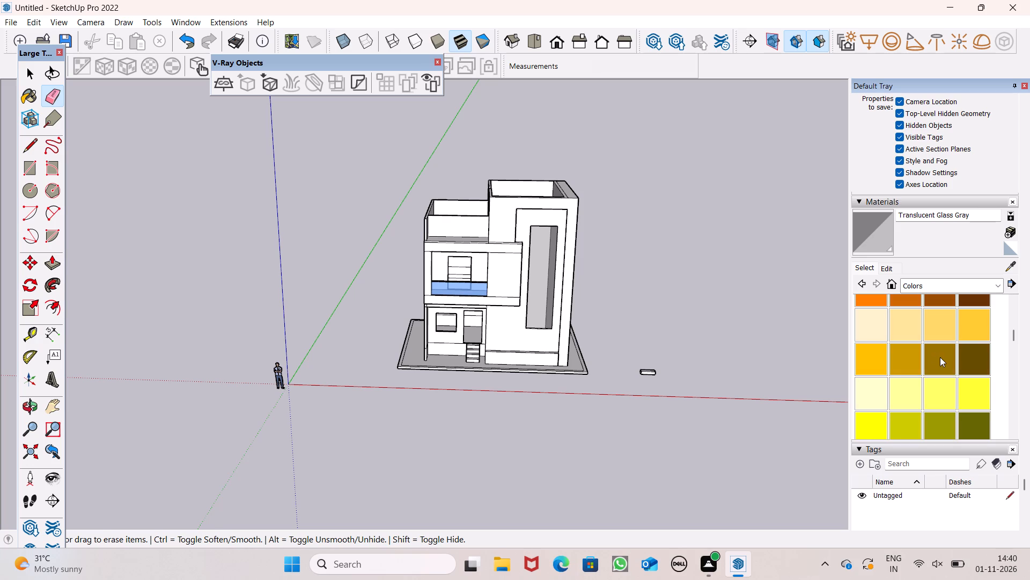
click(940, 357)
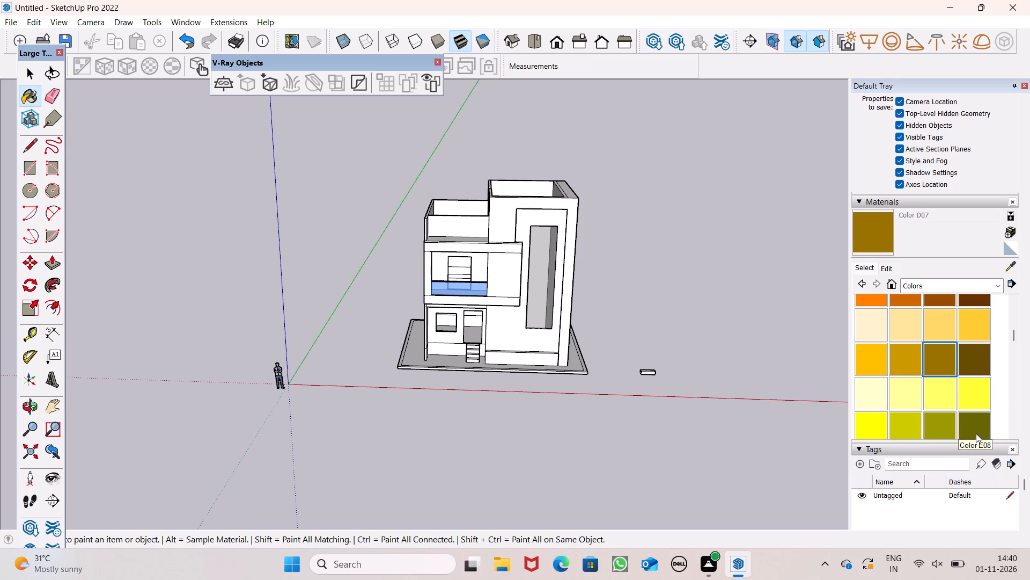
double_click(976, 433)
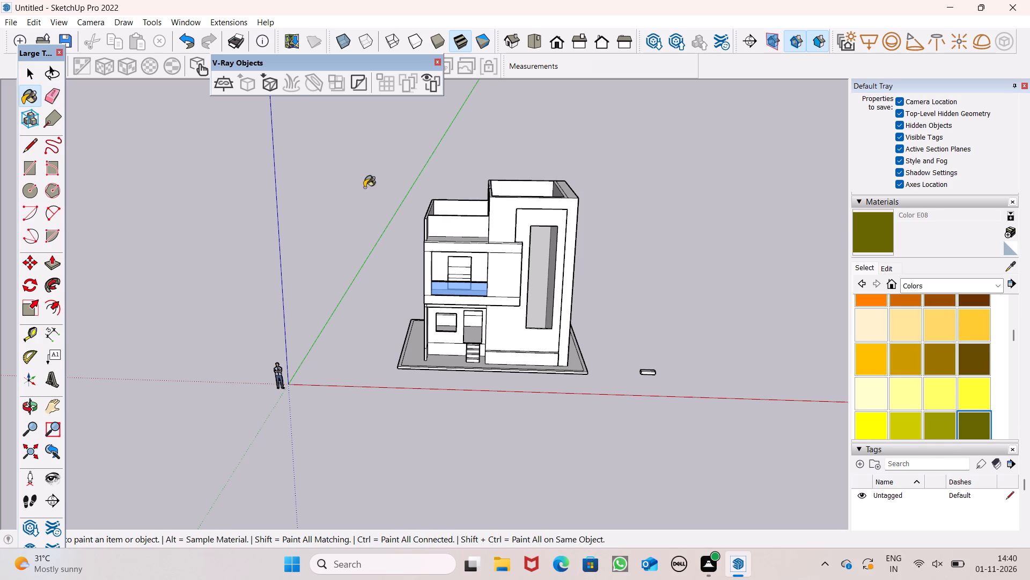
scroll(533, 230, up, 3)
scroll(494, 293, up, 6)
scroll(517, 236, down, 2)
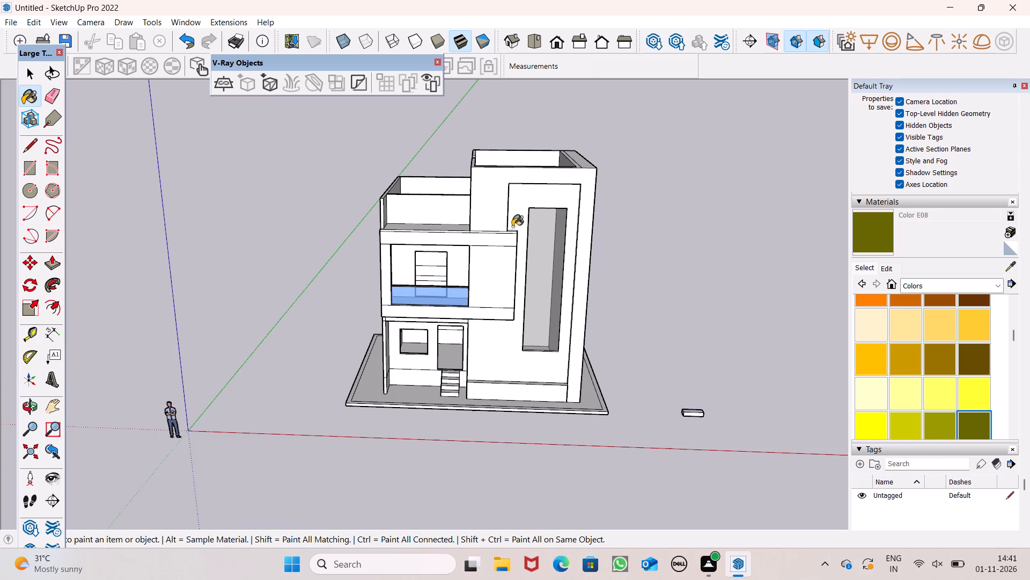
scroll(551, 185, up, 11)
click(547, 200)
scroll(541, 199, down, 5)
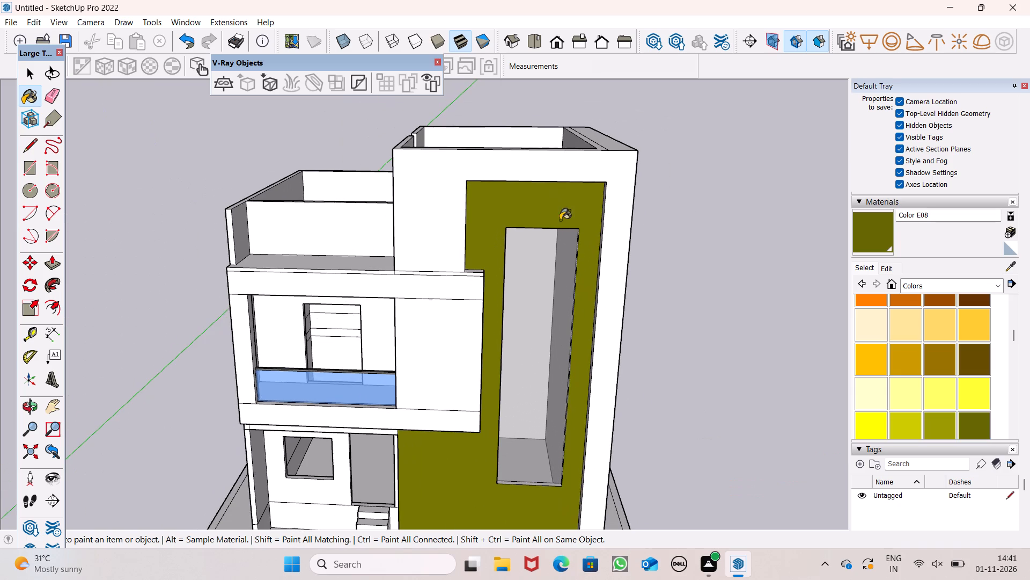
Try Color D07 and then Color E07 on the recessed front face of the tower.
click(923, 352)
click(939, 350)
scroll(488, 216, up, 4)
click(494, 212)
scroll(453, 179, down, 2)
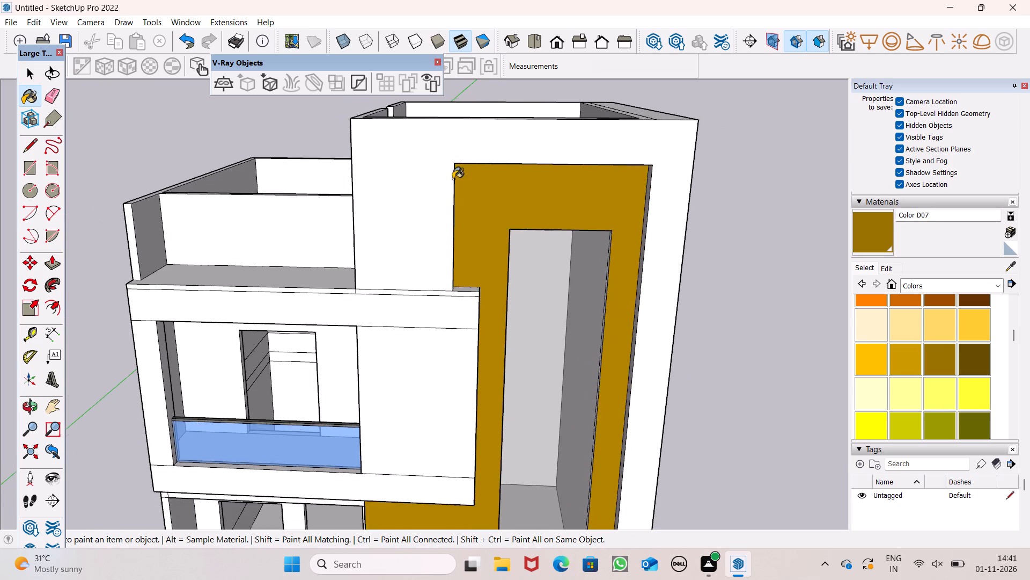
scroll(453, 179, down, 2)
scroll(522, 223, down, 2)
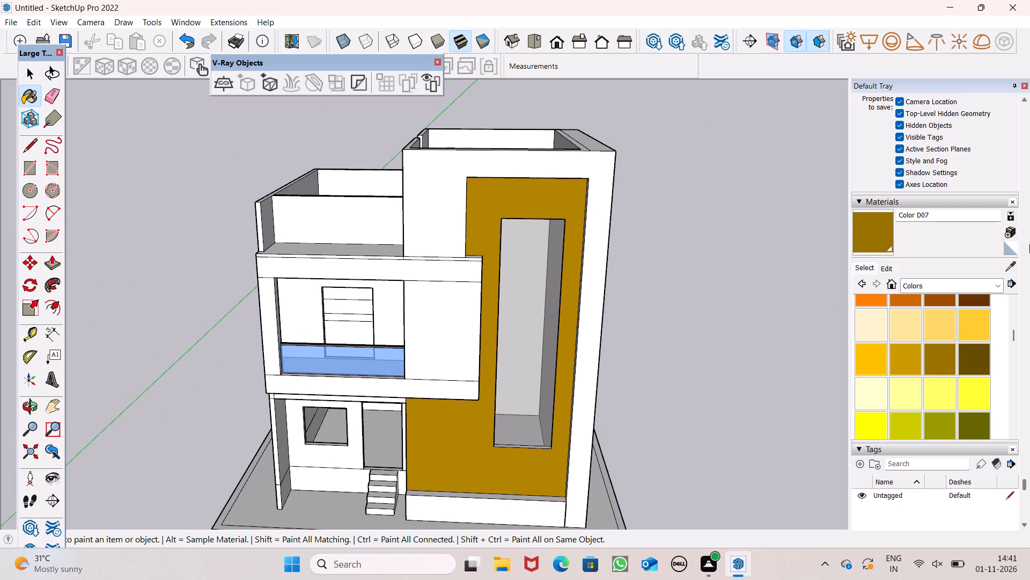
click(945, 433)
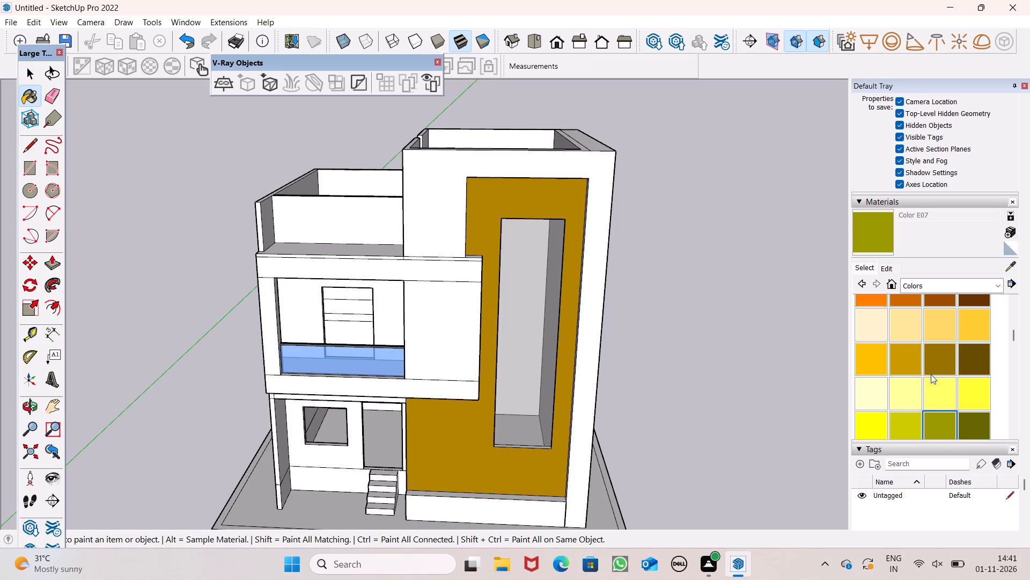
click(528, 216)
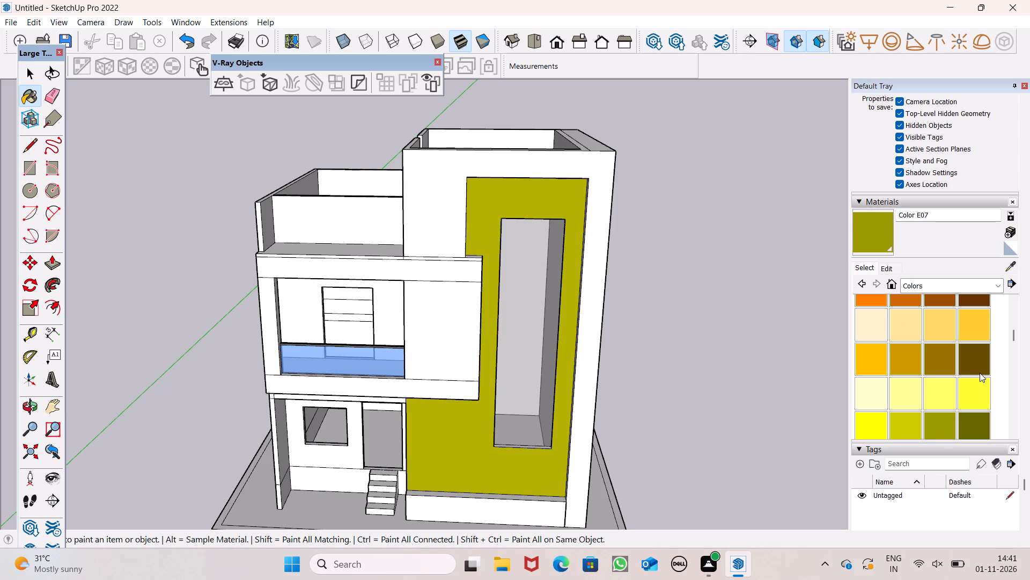
Paint the tower's outer front frame and the recessed face around the glass with Color D08.
click(980, 369)
scroll(836, 277, up, 4)
click(523, 141)
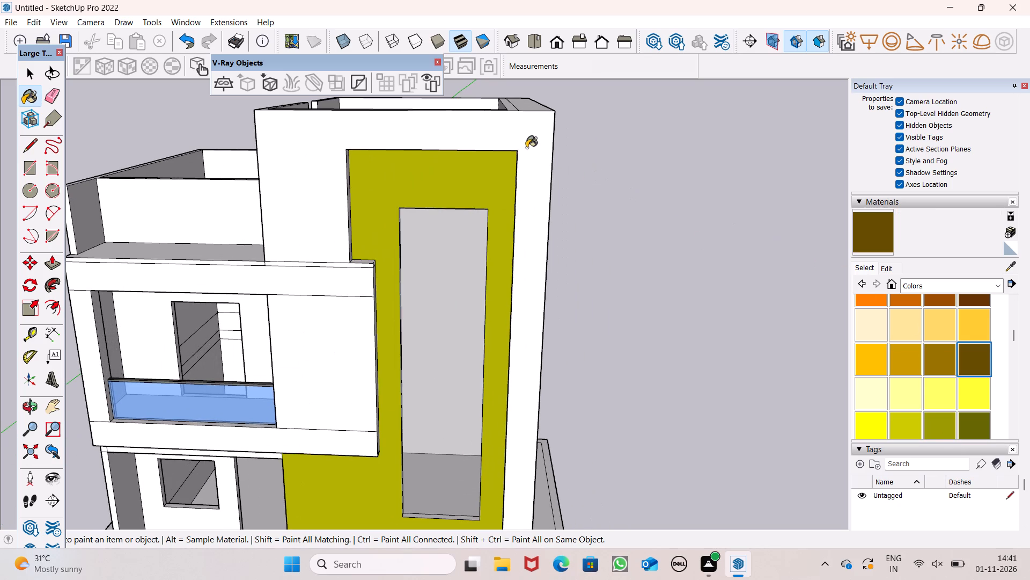
click(467, 199)
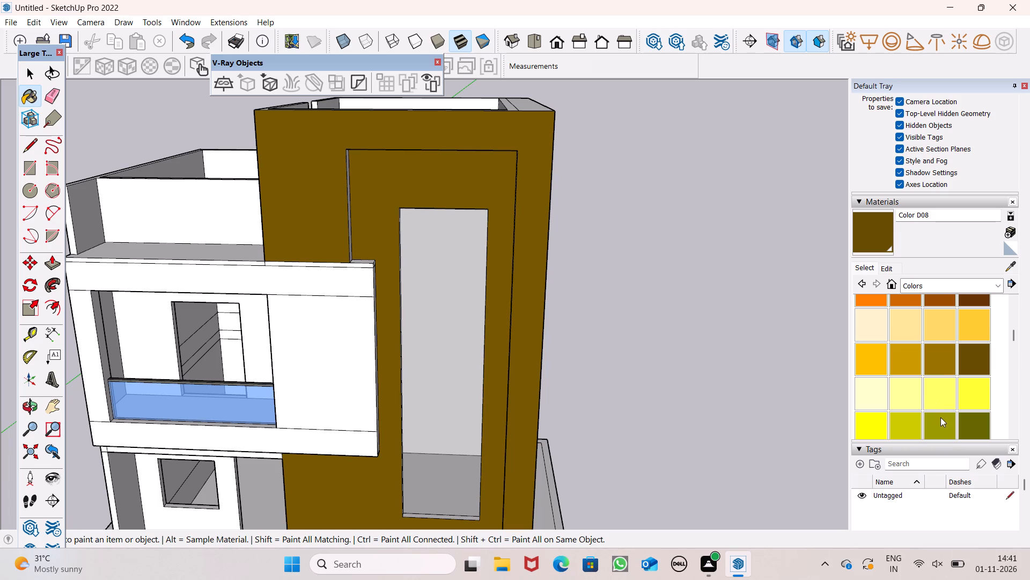
Paint the recessed front face of the tower around the glass opening with Color E07 from the Colors materials.
click(921, 426)
drag(945, 415, 939, 408)
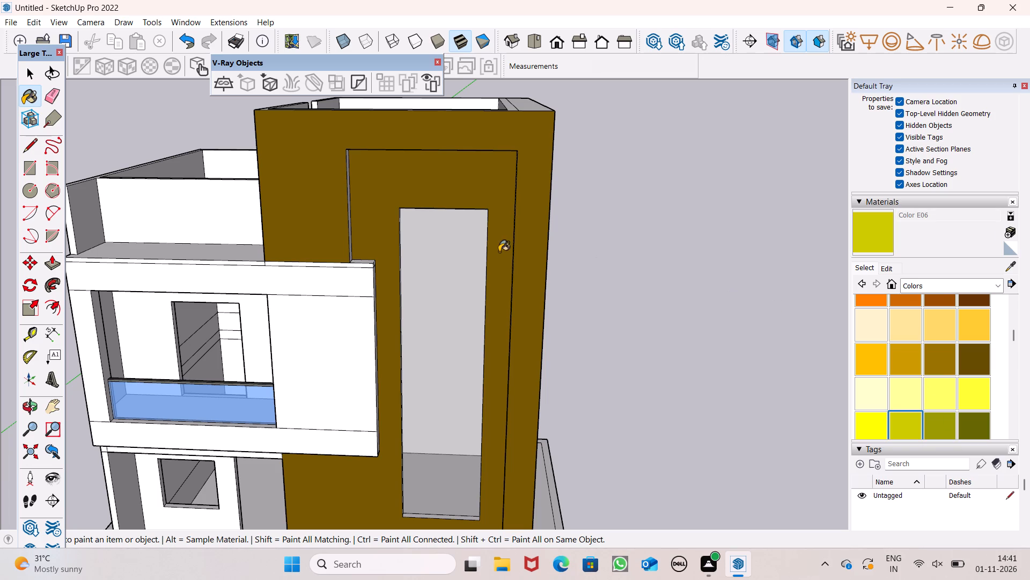
click(940, 424)
scroll(354, 173, up, 4)
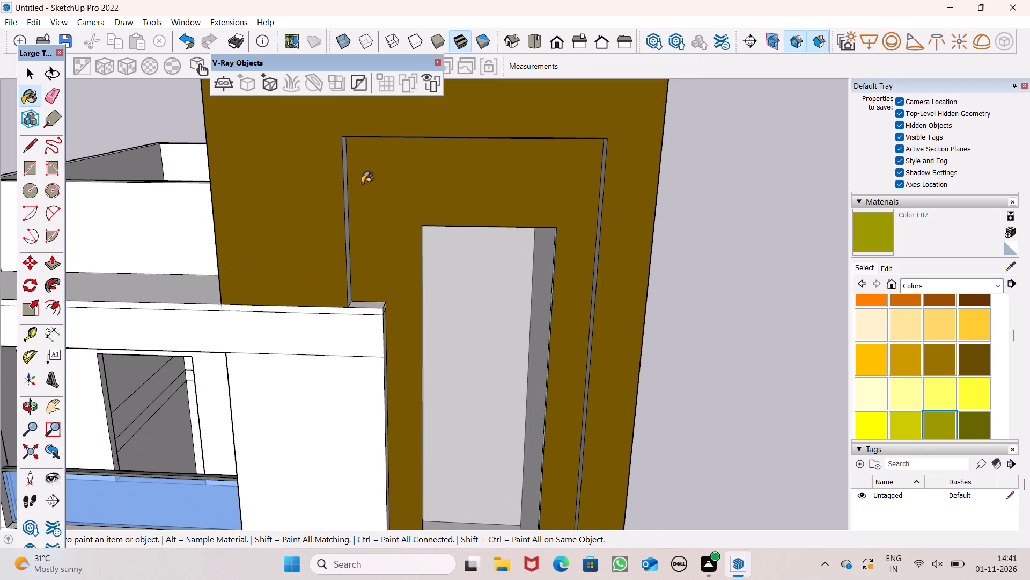
click(369, 184)
scroll(356, 226, down, 3)
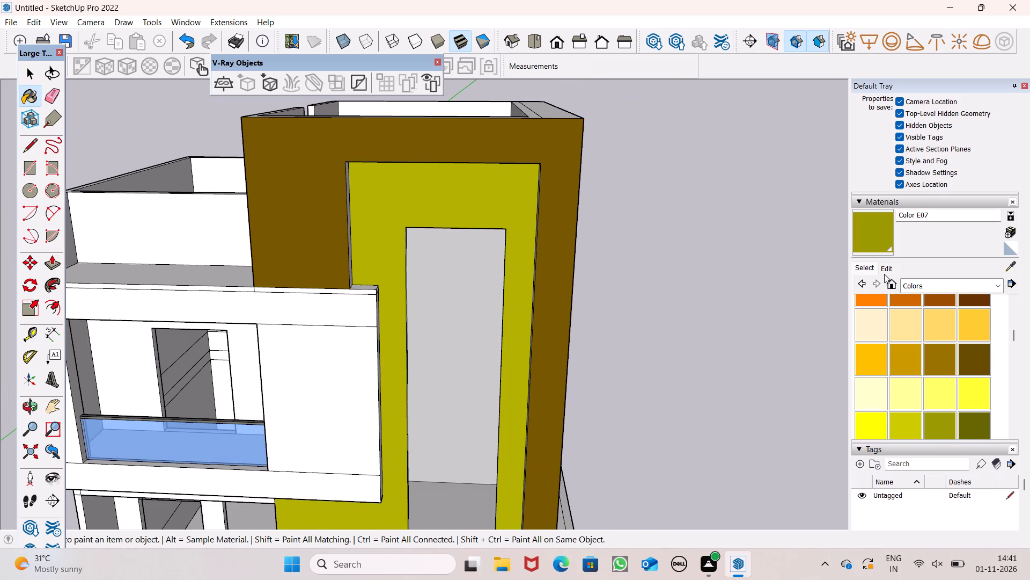
Edit Color E07 to a muted olive-beige by raising its RGB blue value to 119.
click(885, 271)
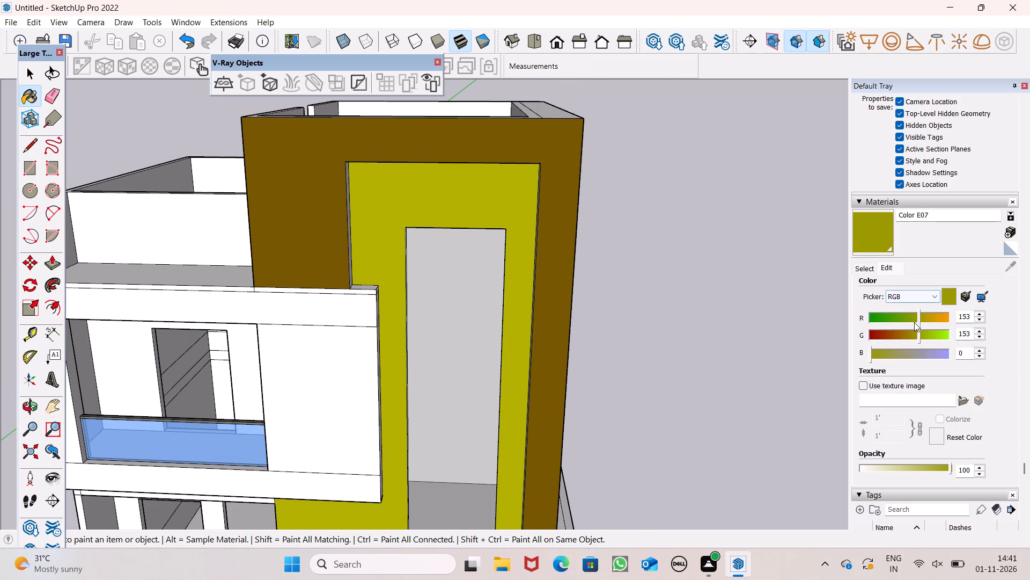
drag(883, 356, 910, 353)
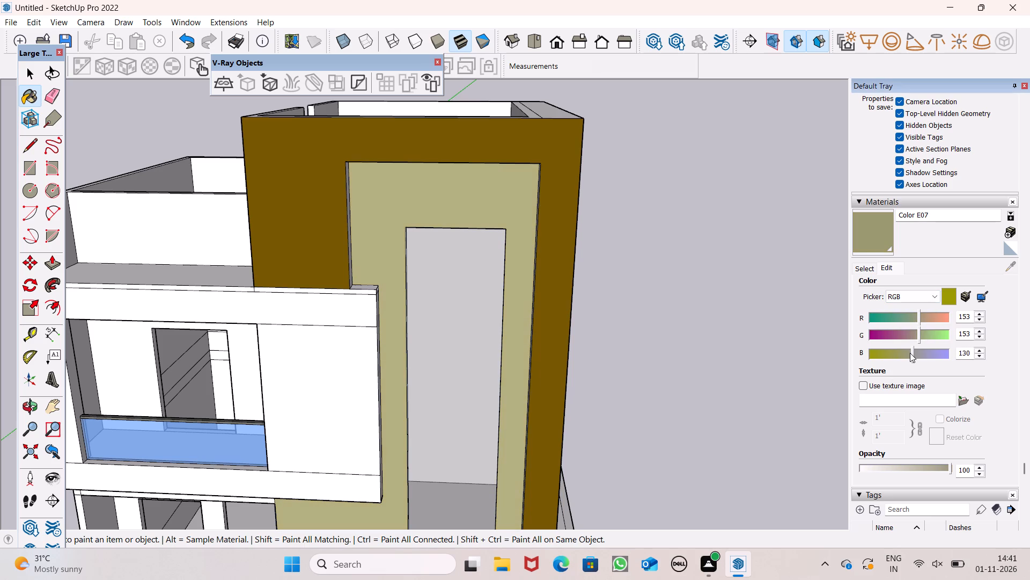
drag(910, 353, 907, 354)
scroll(533, 231, down, 8)
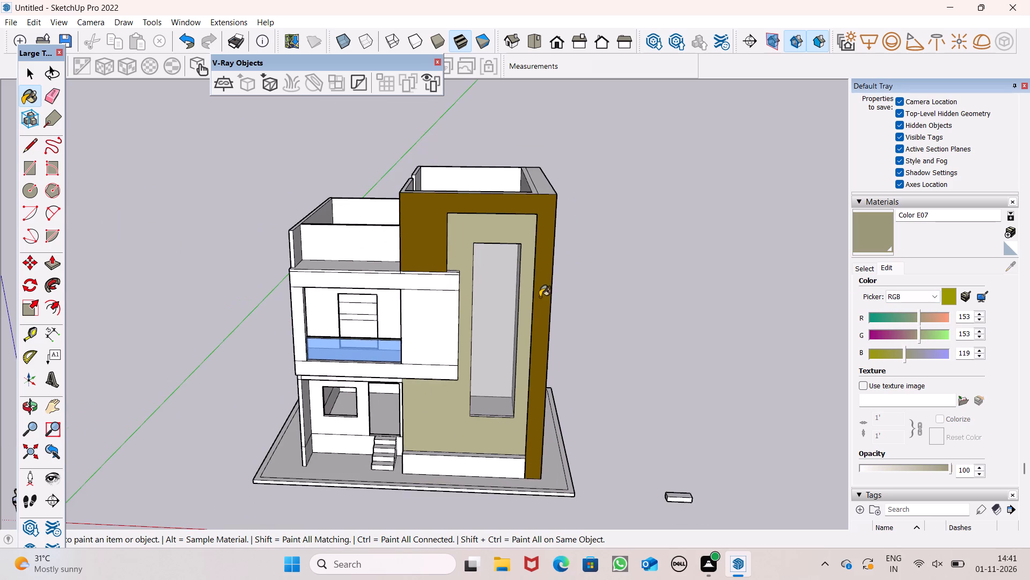
scroll(528, 185, up, 7)
Draw a vertical rectangle about 5 15/16" by 3' 9 3/4" on the recessed face, from the recess top to the glass opening.
click(25, 177)
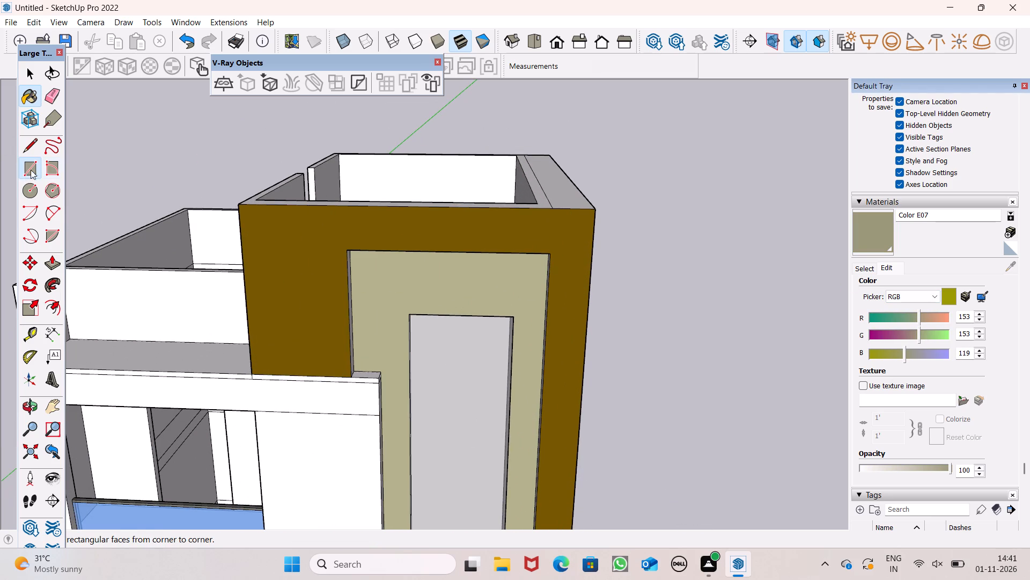
middle_drag(366, 323, 403, 194)
scroll(393, 203, up, 8)
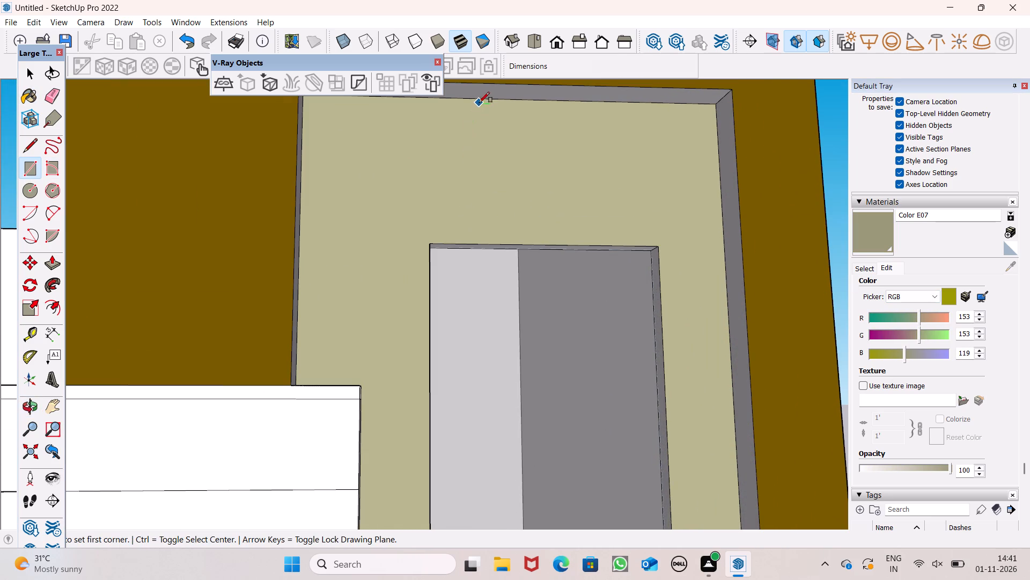
drag(479, 101, 483, 107)
click(501, 245)
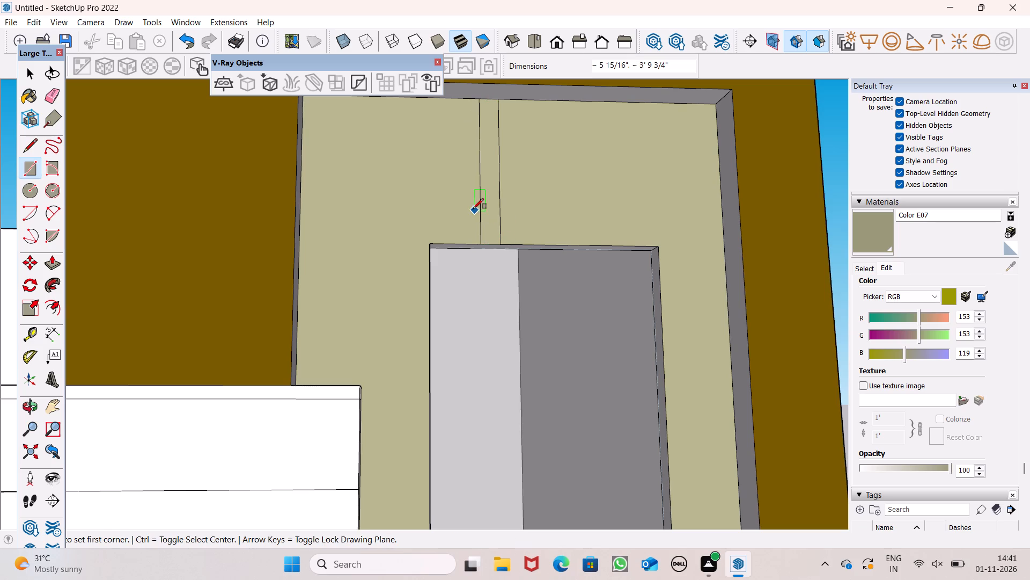
Copy the narrow vertical strip sideways to make a second parallel strip with a small gap between them.
key(space)
double_click(492, 218)
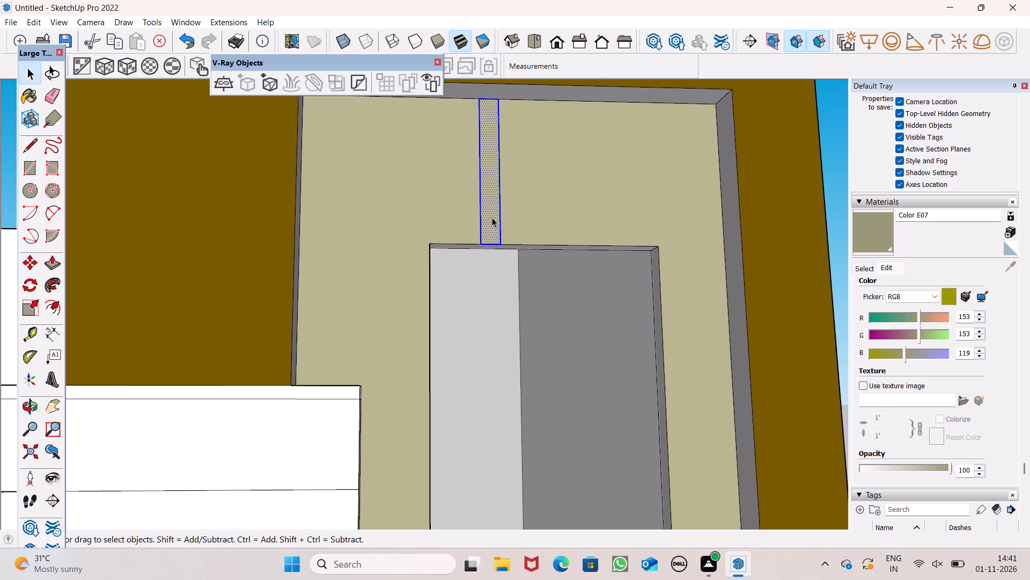
key(m)
key(Return)
drag(488, 218, 507, 218)
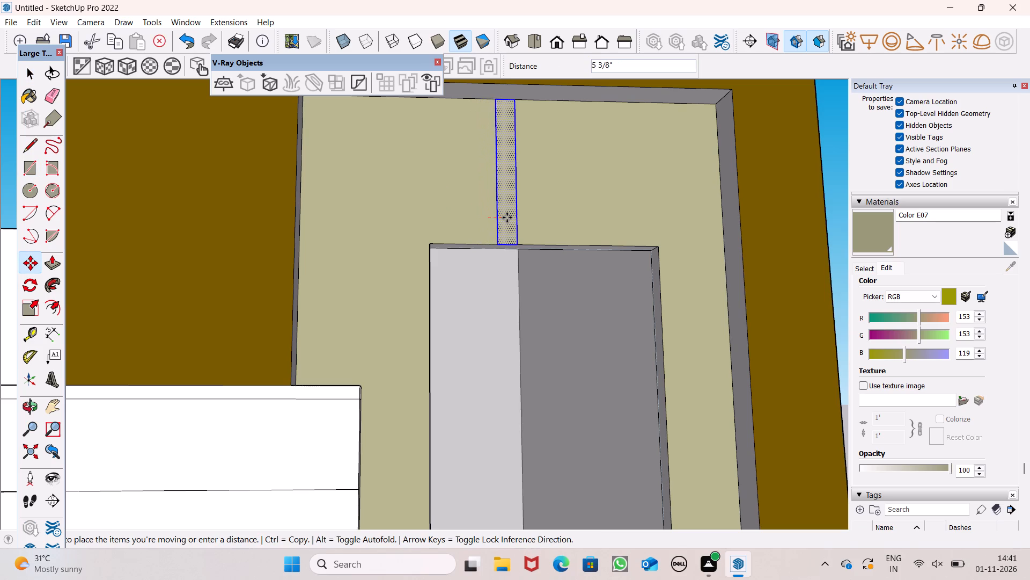
drag(507, 218, 511, 215)
drag(519, 219, 535, 220)
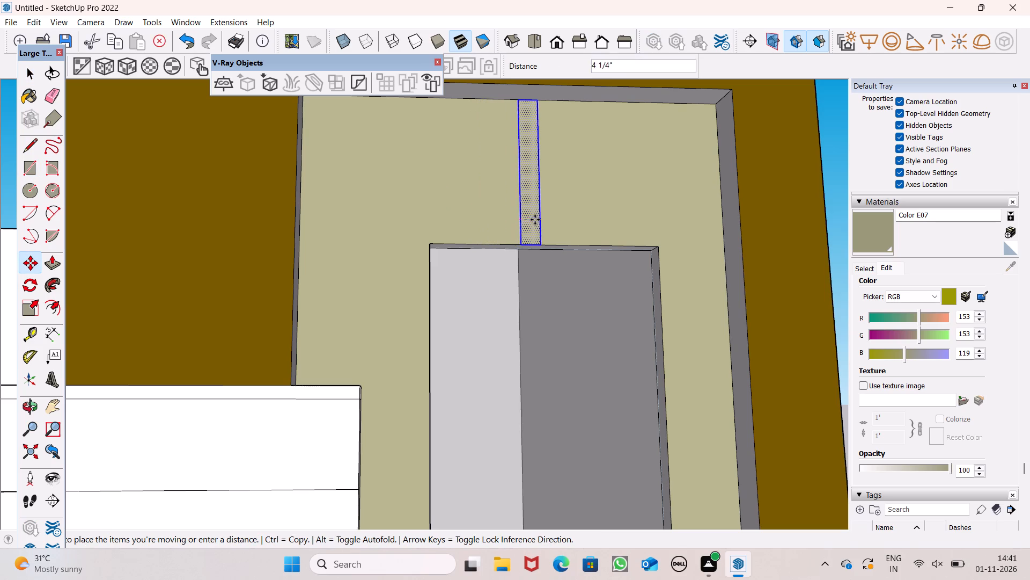
drag(535, 220, 554, 220)
key(space)
scroll(494, 237, down, 7)
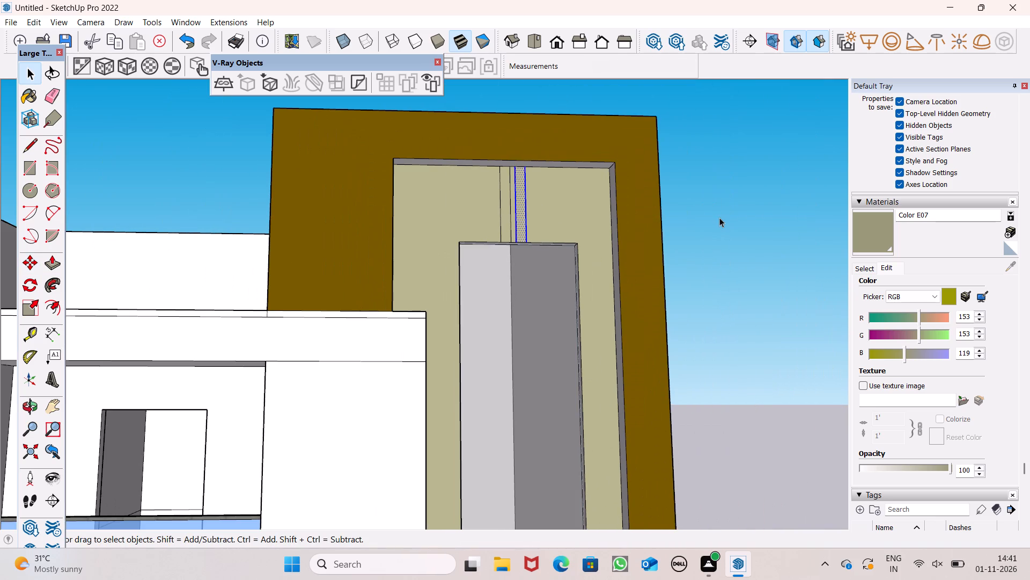
click(770, 202)
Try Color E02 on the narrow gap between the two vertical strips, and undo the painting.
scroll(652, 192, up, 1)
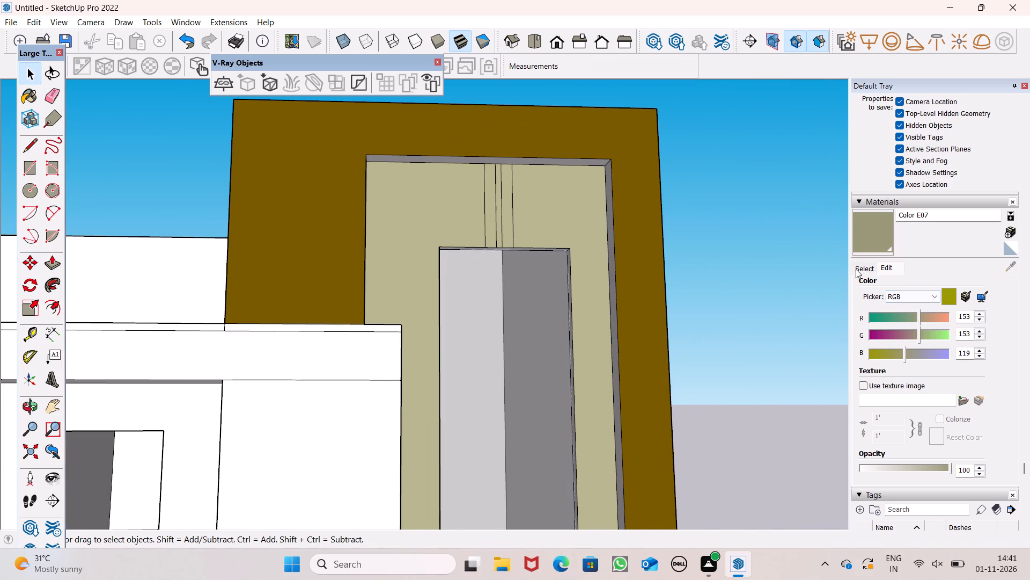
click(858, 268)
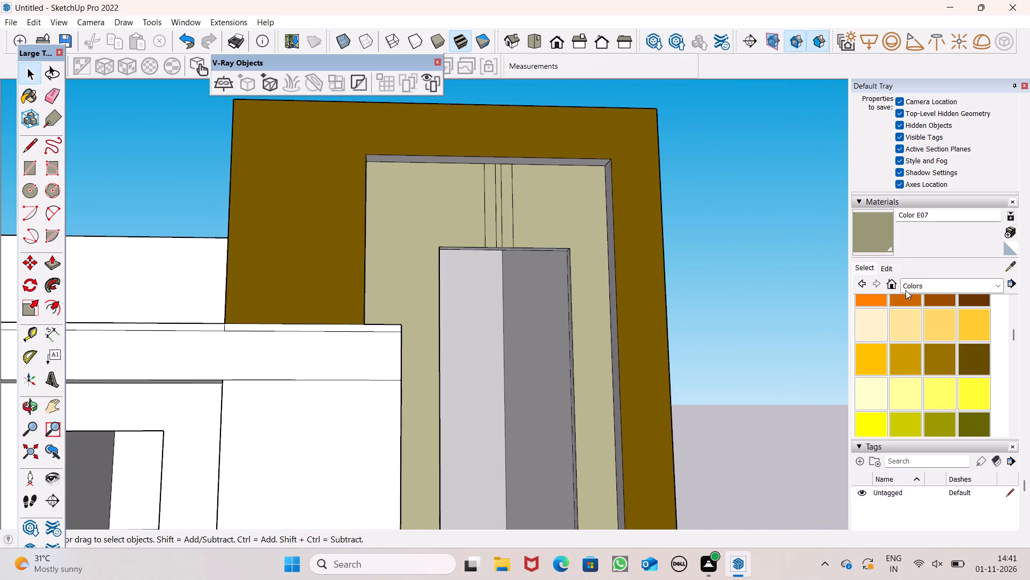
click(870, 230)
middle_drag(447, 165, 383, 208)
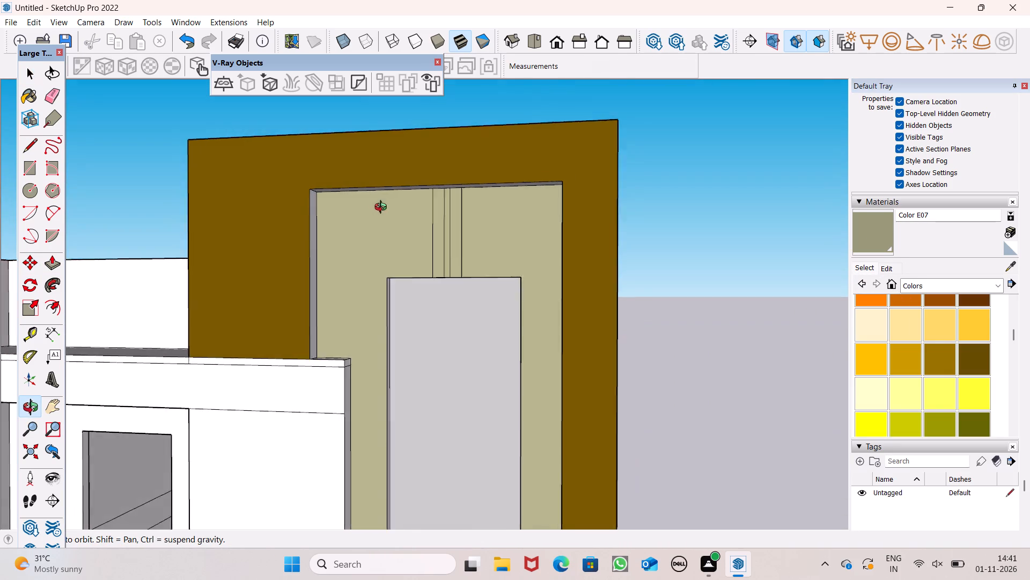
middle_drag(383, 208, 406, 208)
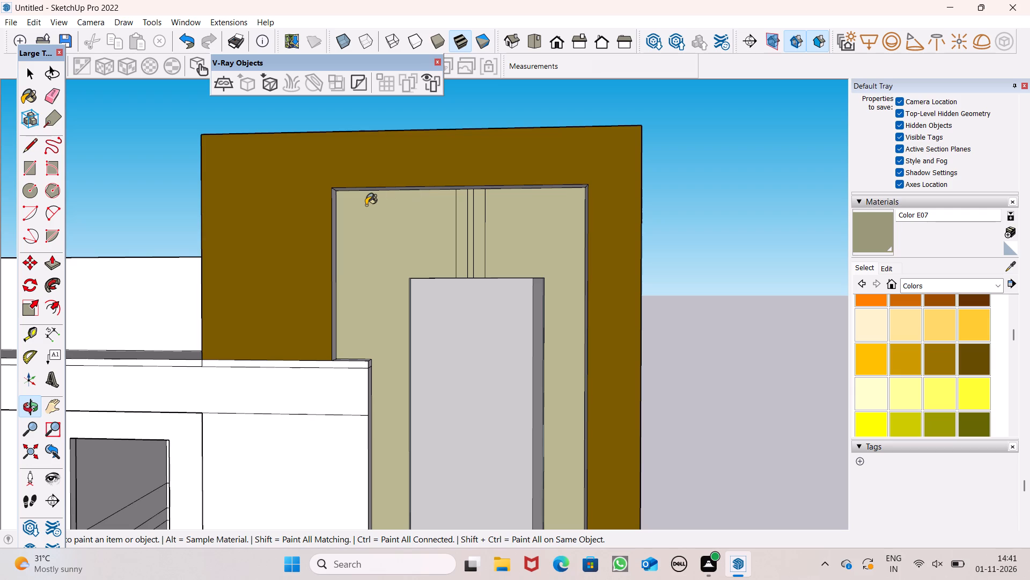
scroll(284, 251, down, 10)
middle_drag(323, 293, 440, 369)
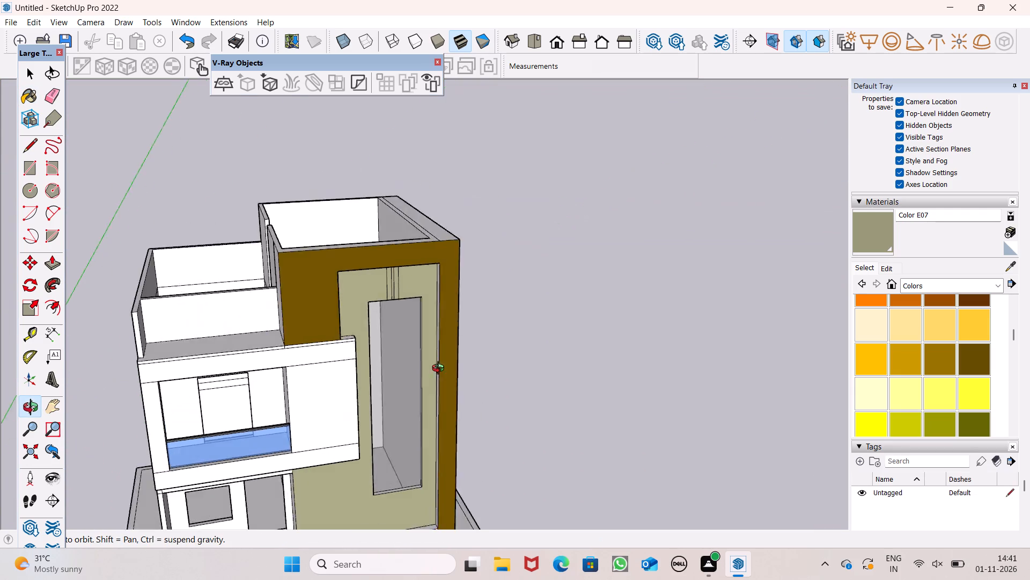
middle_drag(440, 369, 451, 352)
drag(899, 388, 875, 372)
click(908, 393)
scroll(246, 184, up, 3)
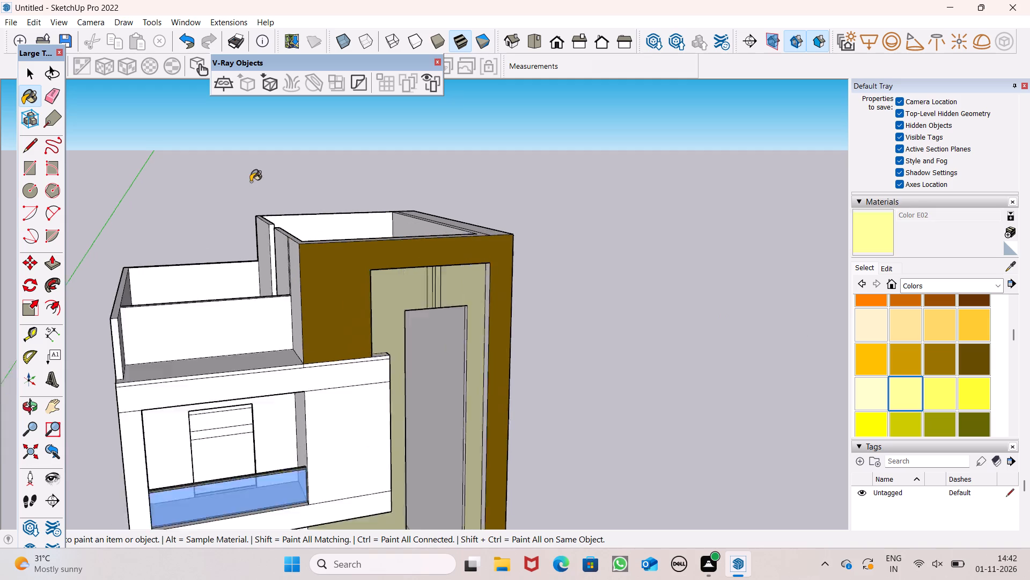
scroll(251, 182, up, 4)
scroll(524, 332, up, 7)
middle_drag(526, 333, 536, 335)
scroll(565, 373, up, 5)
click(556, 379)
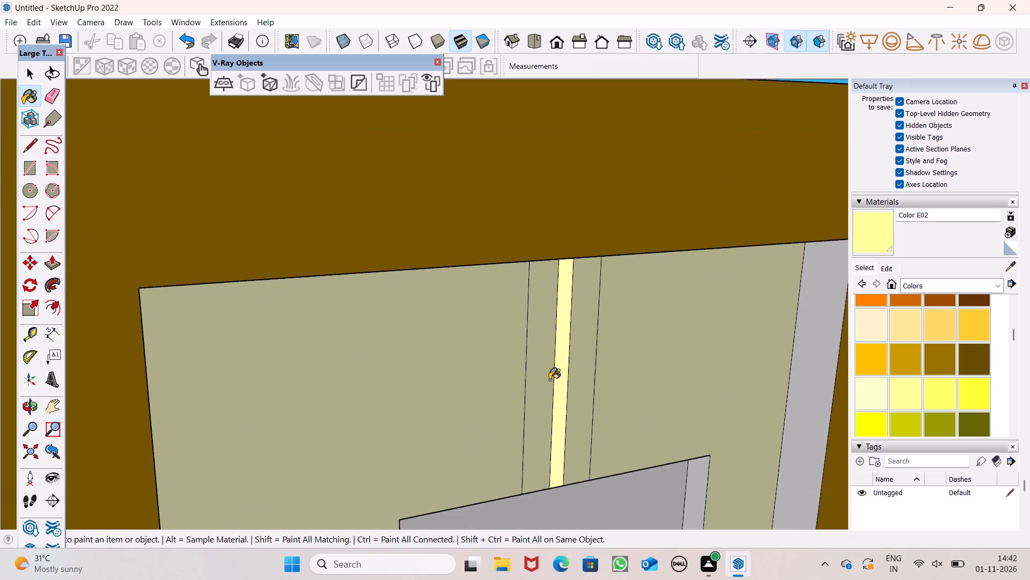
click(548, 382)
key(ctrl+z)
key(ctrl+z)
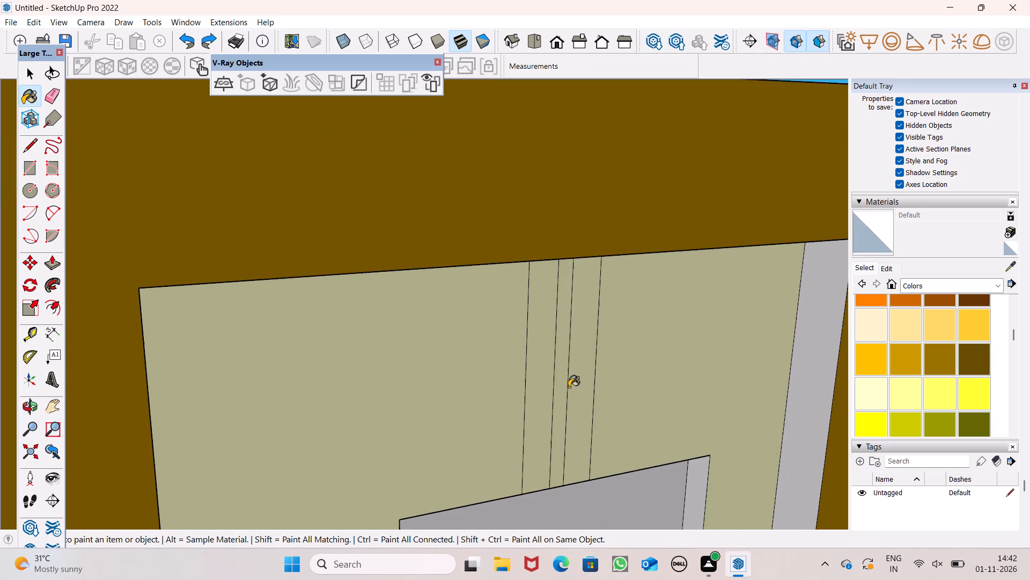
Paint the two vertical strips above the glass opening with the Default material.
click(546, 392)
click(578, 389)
Paint both vertical strips above the tower's glass opening with Color E02.
scroll(573, 385, down, 5)
middle_drag(603, 440, 594, 399)
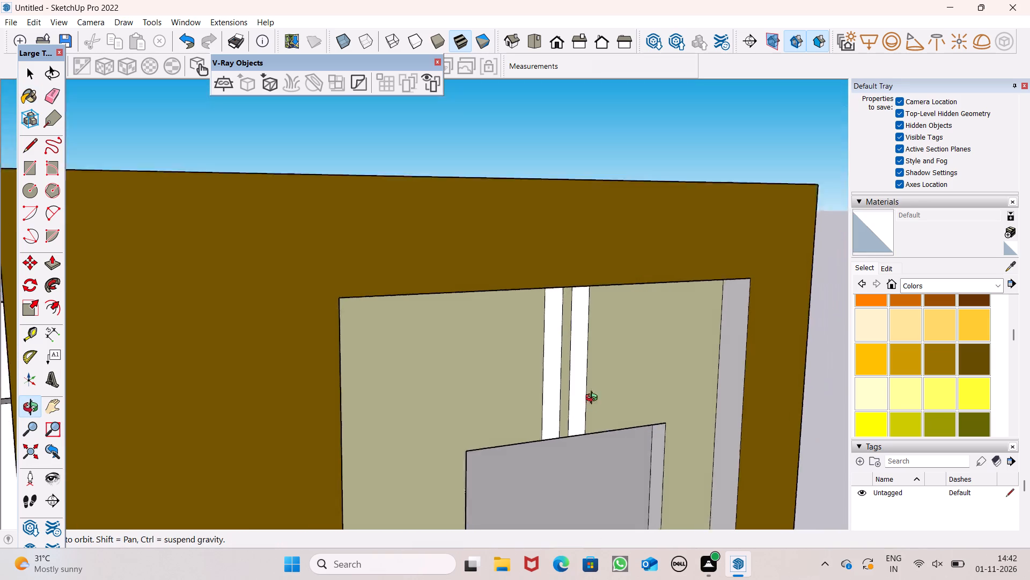
middle_drag(594, 399, 471, 353)
scroll(470, 351, up, 1)
click(911, 399)
scroll(573, 364, up, 2)
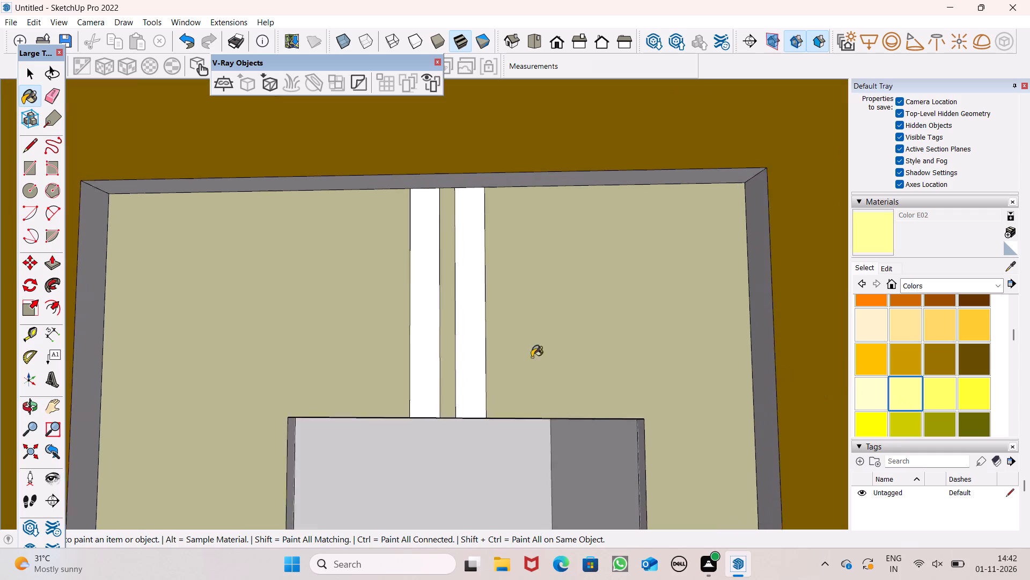
scroll(532, 357, up, 3)
drag(453, 343, 448, 343)
click(393, 342)
scroll(399, 364, down, 5)
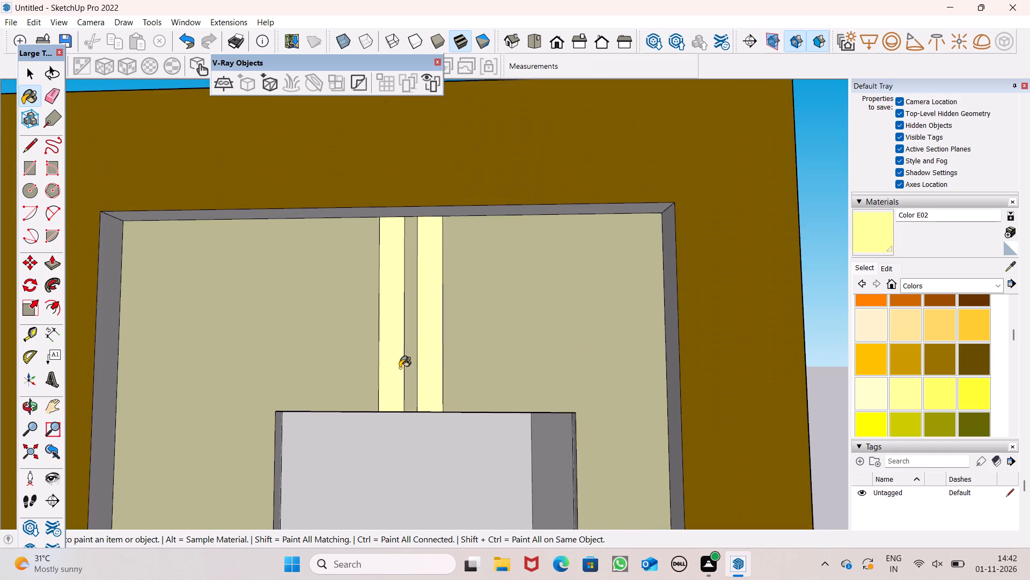
Push/Pull the two pale yellow strips outward from the recessed face by 4 1/2".
middle_drag(414, 379, 541, 378)
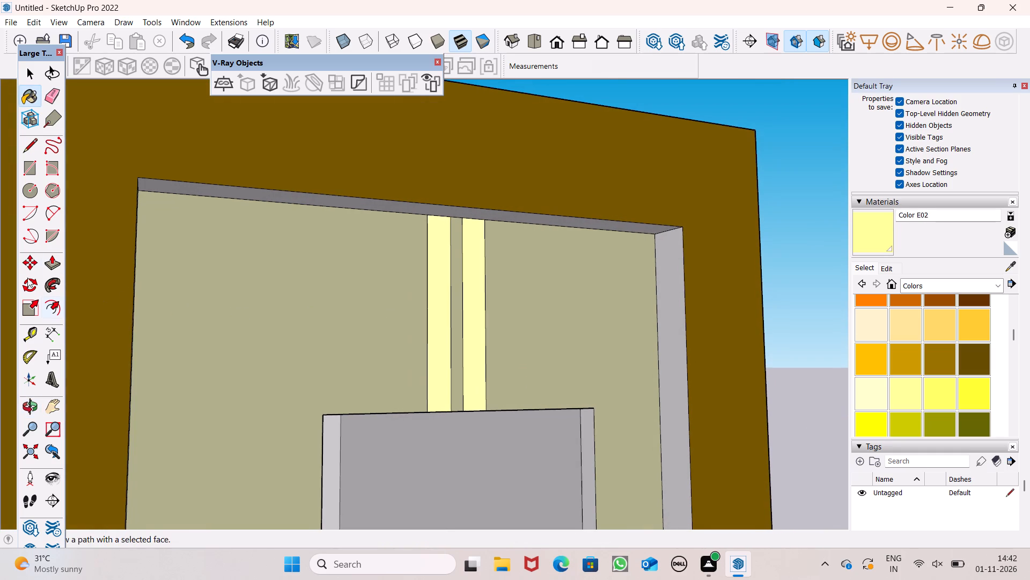
click(48, 263)
scroll(379, 373, up, 4)
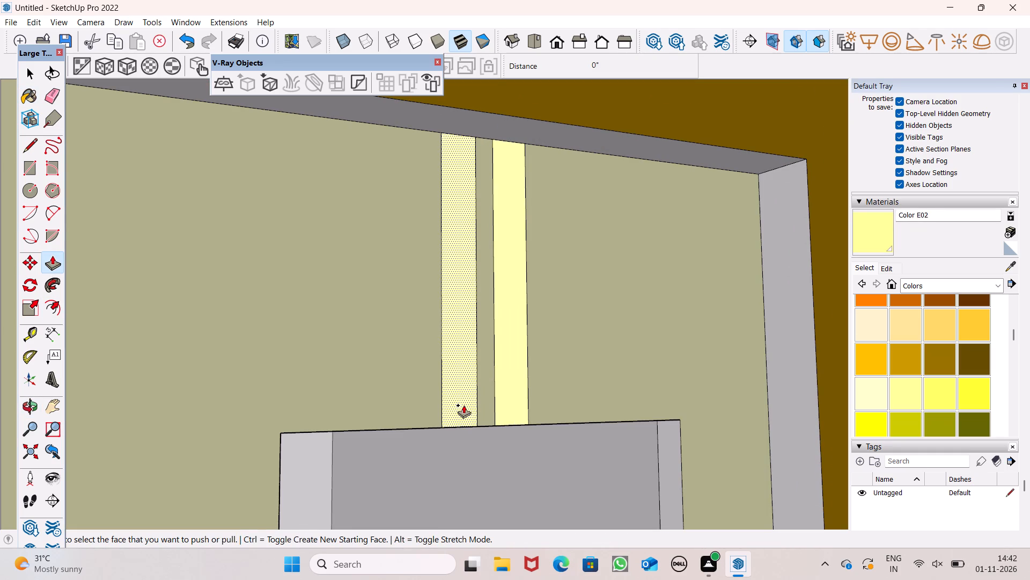
drag(464, 405, 476, 410)
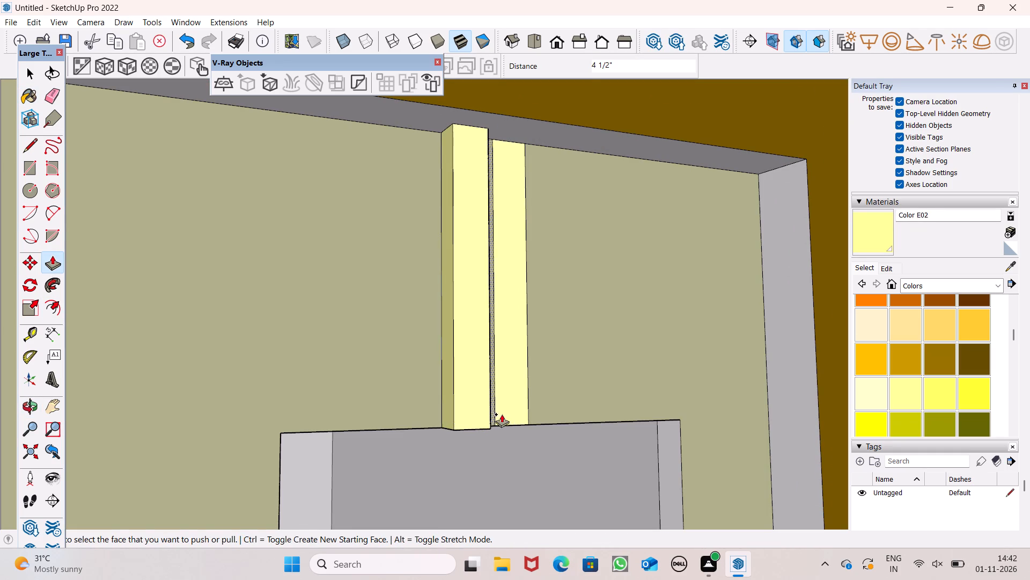
drag(502, 416, 483, 427)
key(space)
scroll(363, 358, down, 5)
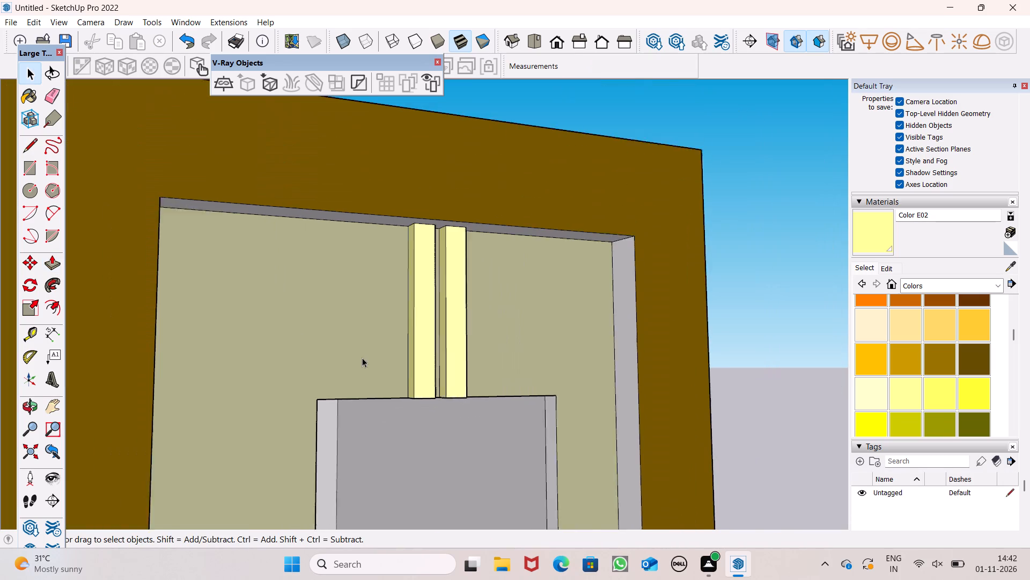
scroll(362, 358, down, 2)
Paint the top and both side reveals of the tower's front recess with Color D07.
click(944, 356)
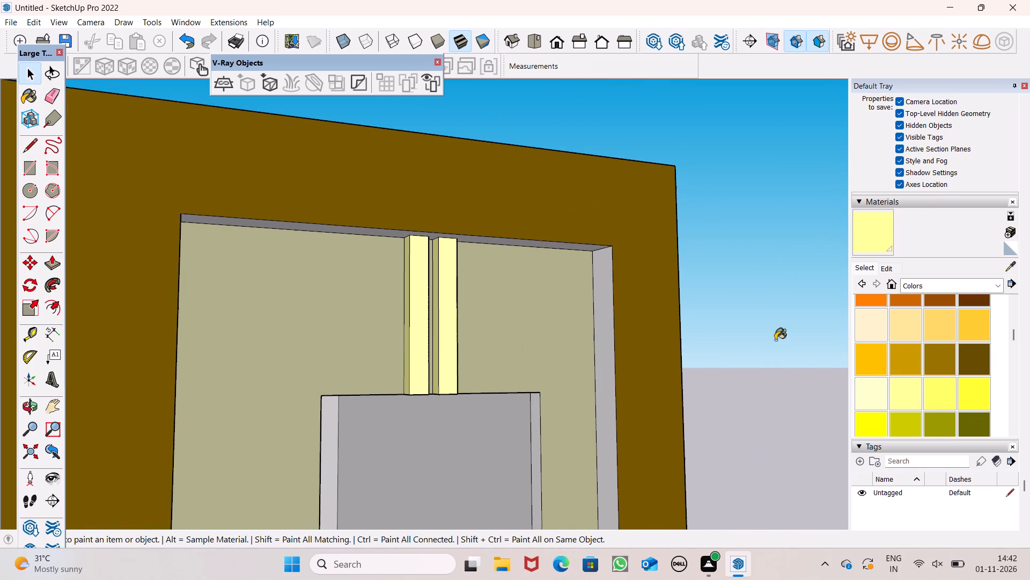
scroll(629, 307, up, 5)
click(589, 270)
scroll(594, 284, up, 1)
middle_drag(595, 268, 595, 219)
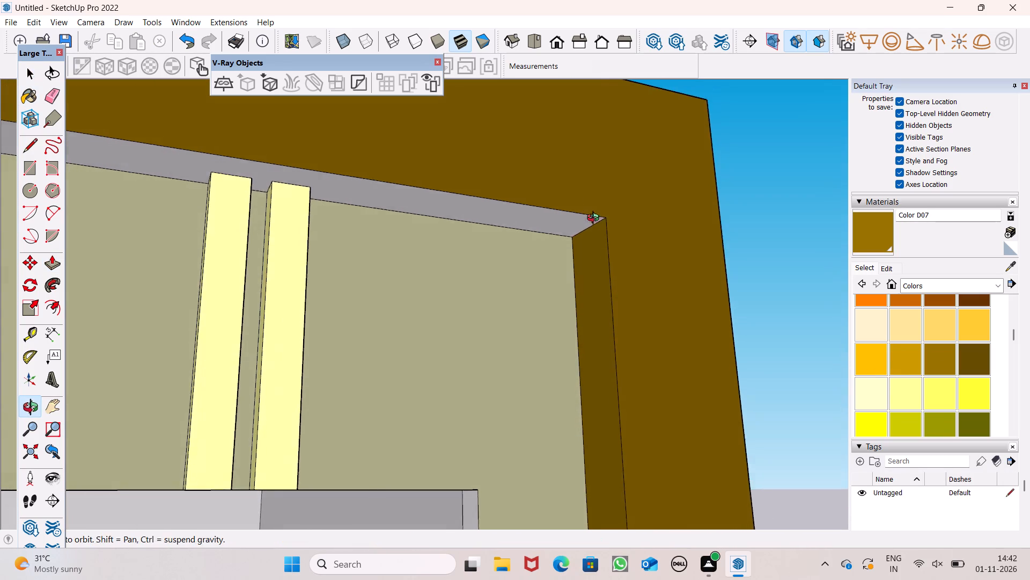
middle_drag(595, 219, 591, 208)
click(555, 213)
scroll(550, 207, down, 6)
middle_drag(555, 238, 197, 301)
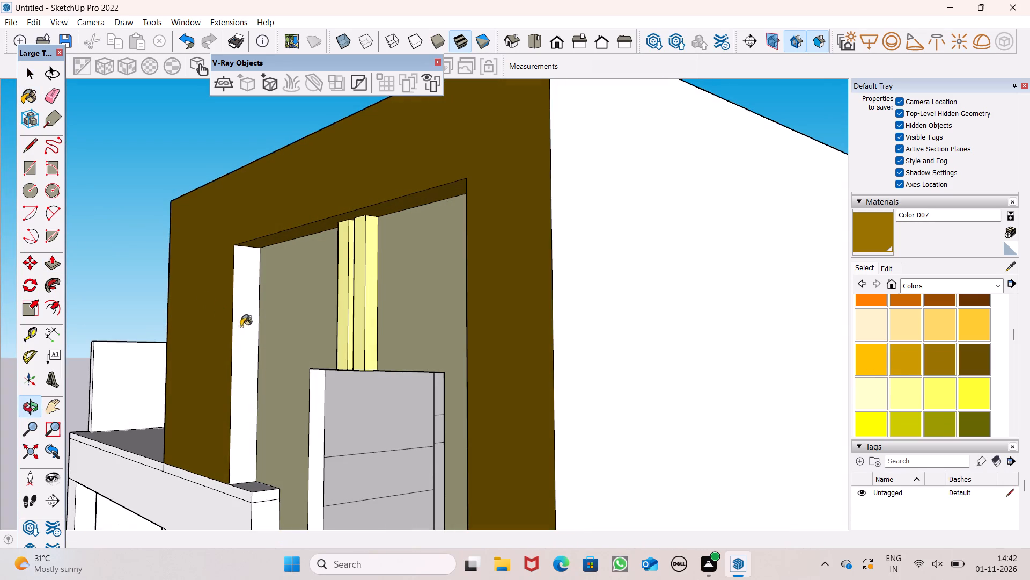
click(250, 330)
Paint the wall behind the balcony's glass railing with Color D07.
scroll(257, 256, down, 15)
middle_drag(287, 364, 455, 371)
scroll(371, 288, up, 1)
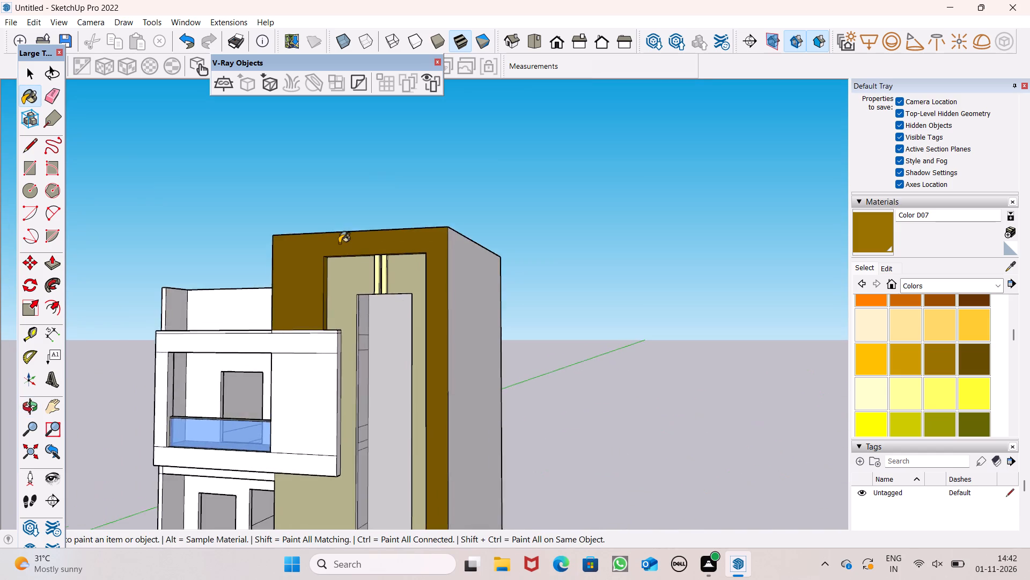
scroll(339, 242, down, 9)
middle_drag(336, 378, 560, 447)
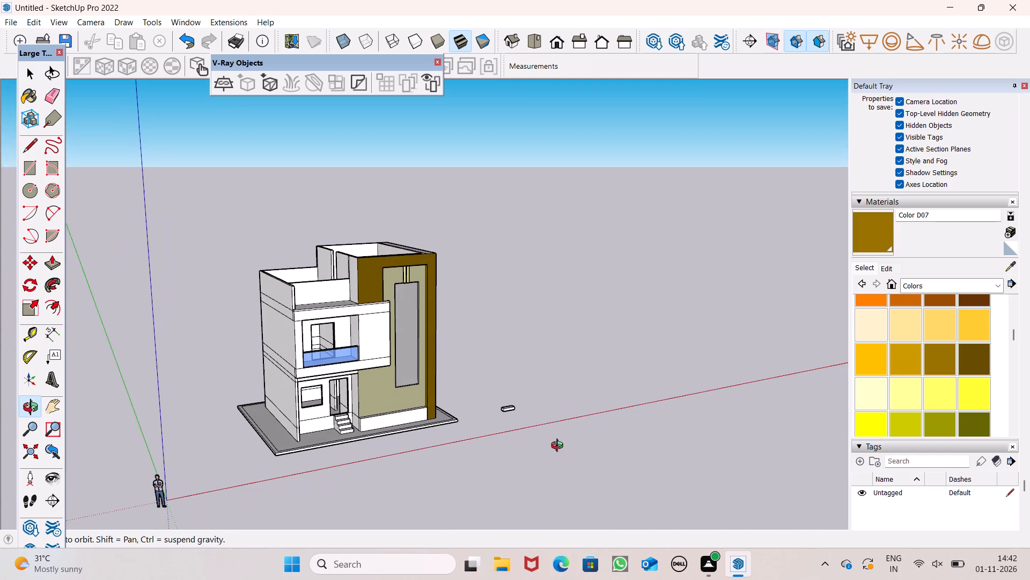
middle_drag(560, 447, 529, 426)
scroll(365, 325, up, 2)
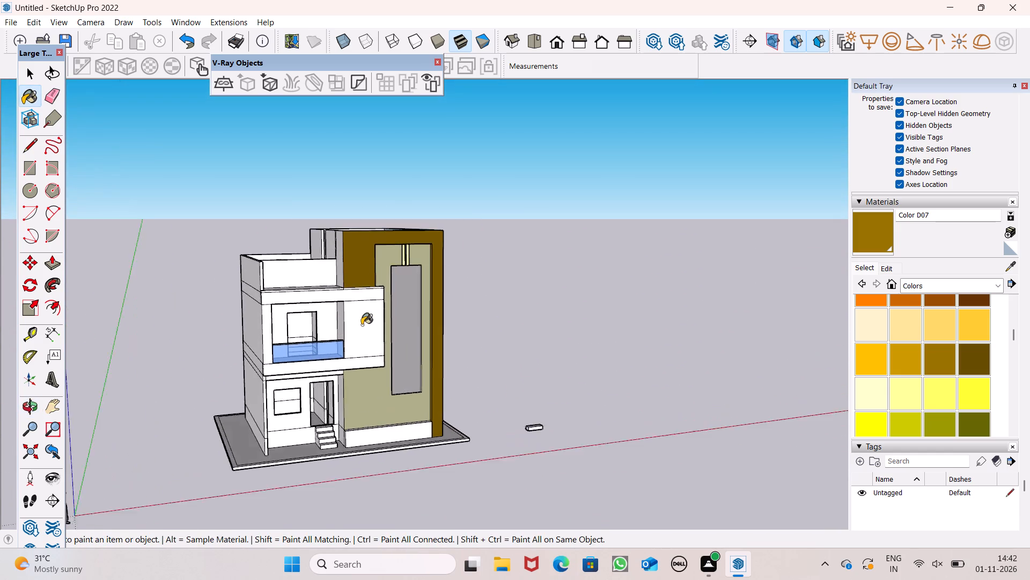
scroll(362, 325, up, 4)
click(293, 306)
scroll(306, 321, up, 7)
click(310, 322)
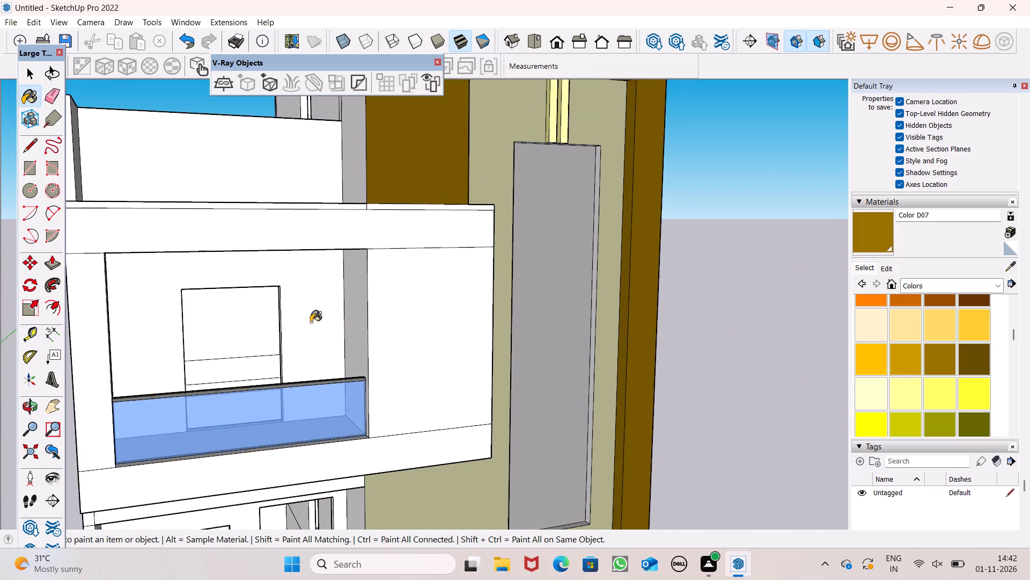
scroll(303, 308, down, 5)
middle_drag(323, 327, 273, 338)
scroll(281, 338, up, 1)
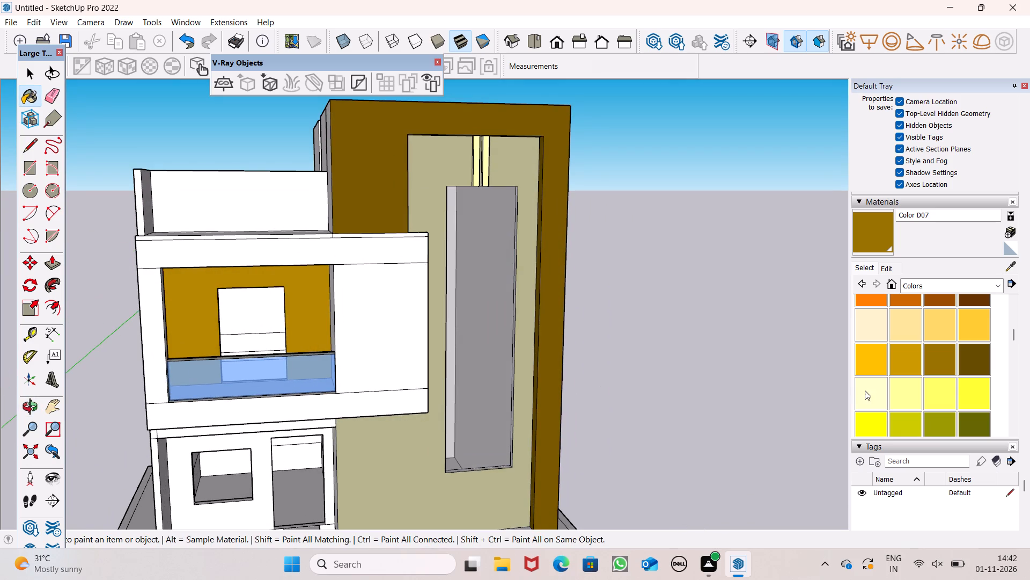
Paint the balcony's back wall with 0035_Tan from the Colors-Named collection.
scroll(865, 390, down, 10)
scroll(904, 372, up, 2)
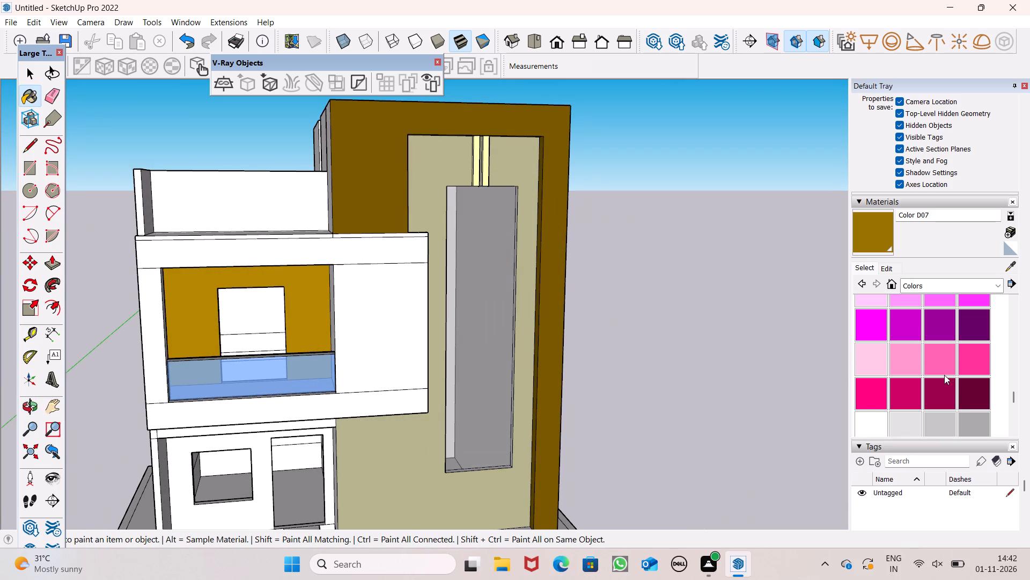
click(932, 281)
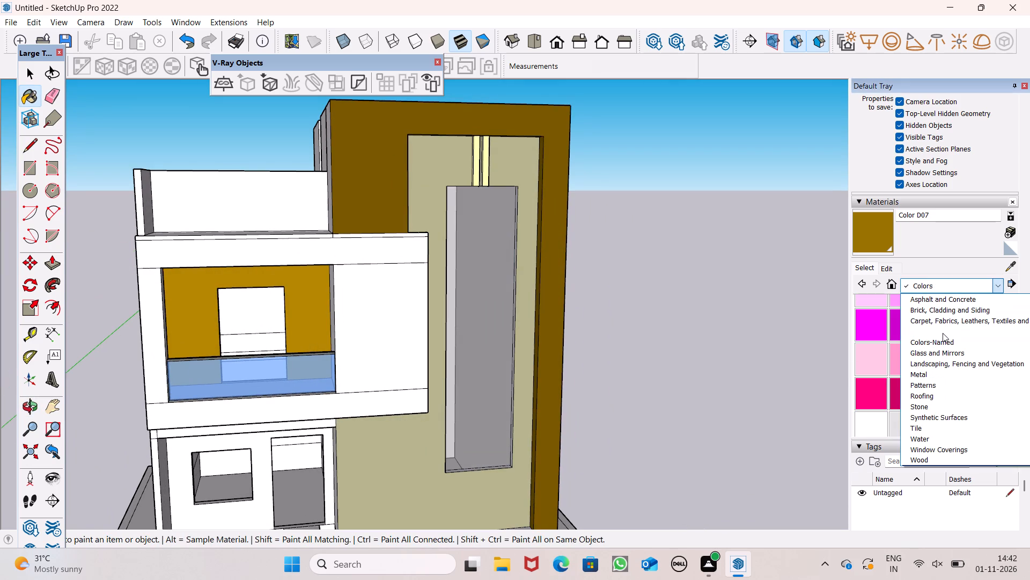
click(944, 341)
scroll(940, 337, down, 2)
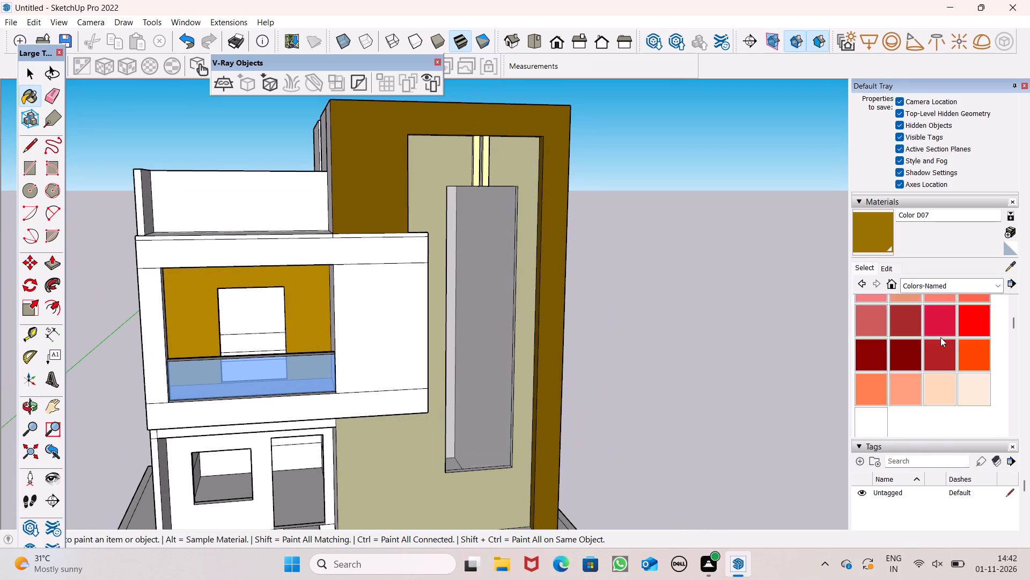
scroll(940, 337, down, 4)
scroll(939, 350, up, 2)
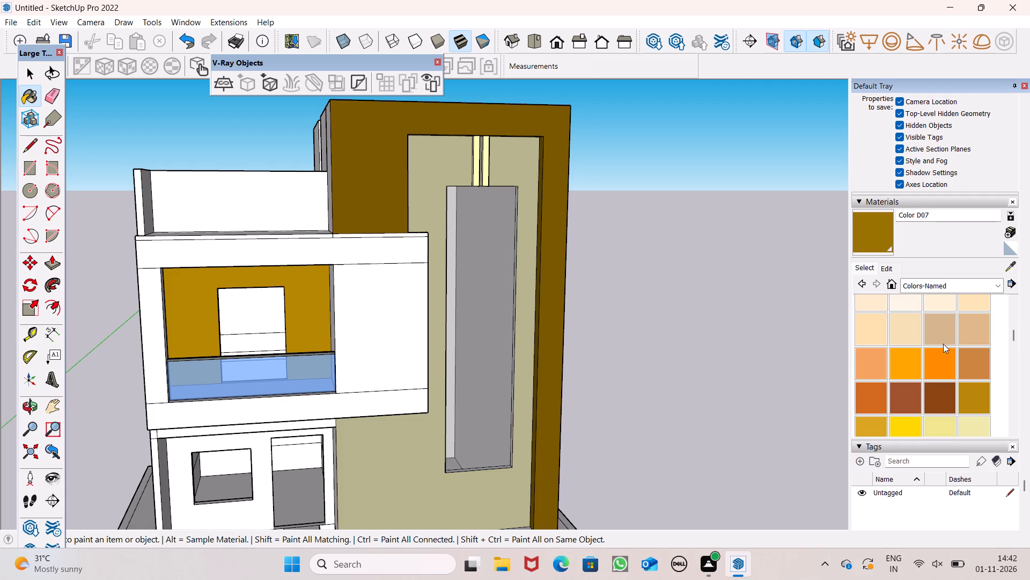
click(954, 334)
scroll(496, 364, up, 4)
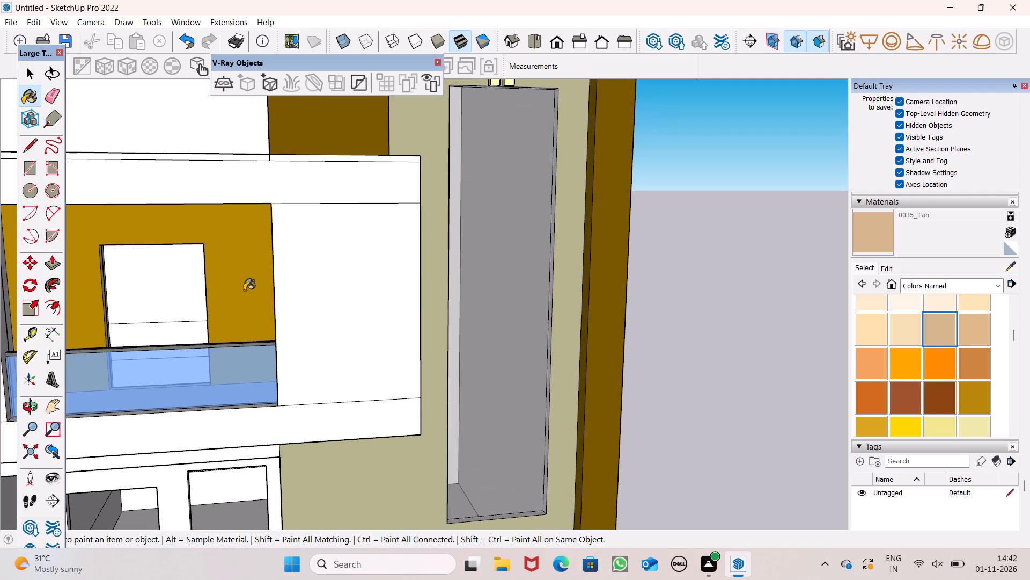
click(244, 289)
Paint the ground-floor front wall around the window and door with 0132_LightGray.
scroll(296, 307, down, 10)
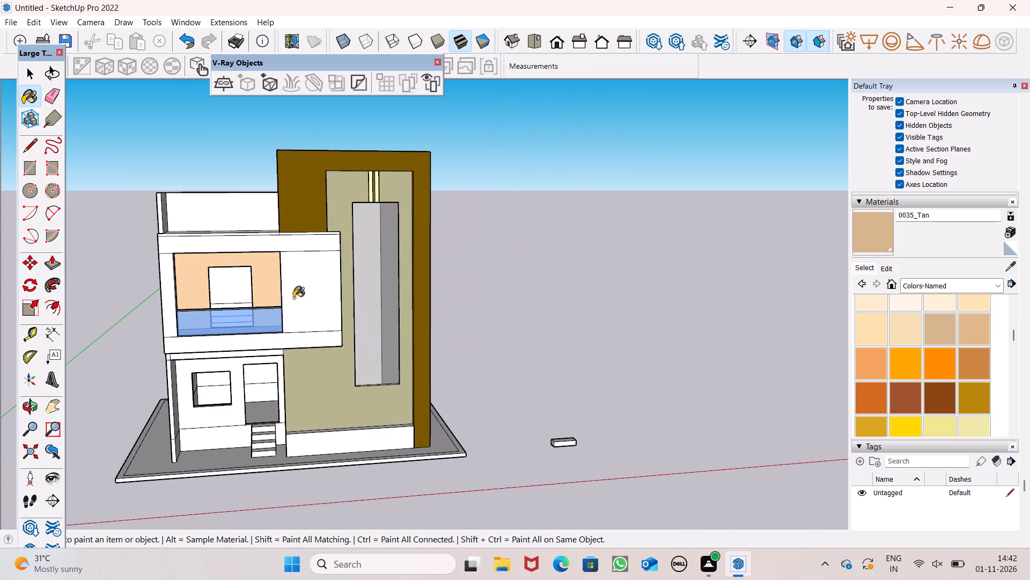
scroll(927, 365, down, 4)
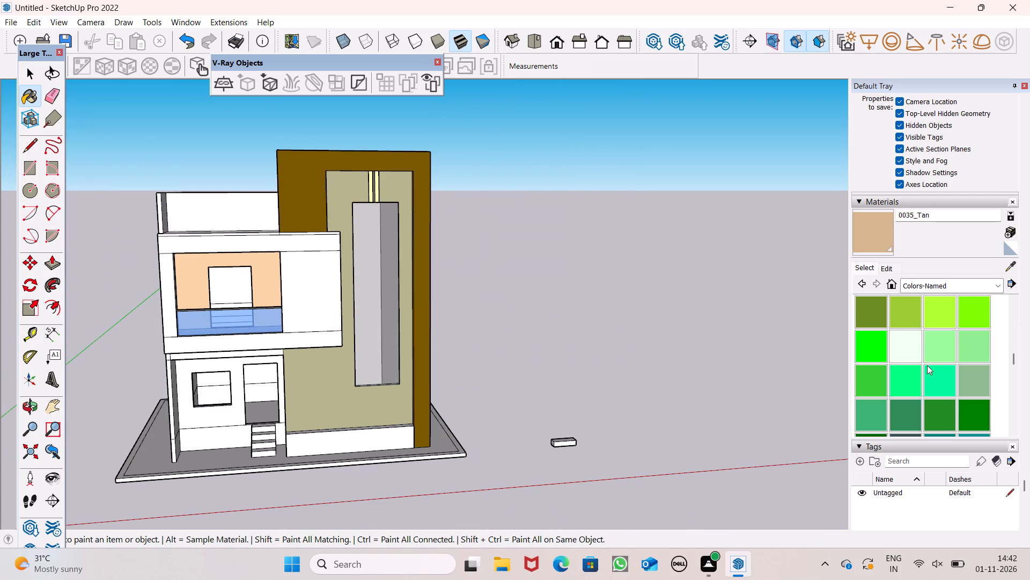
scroll(927, 365, down, 9)
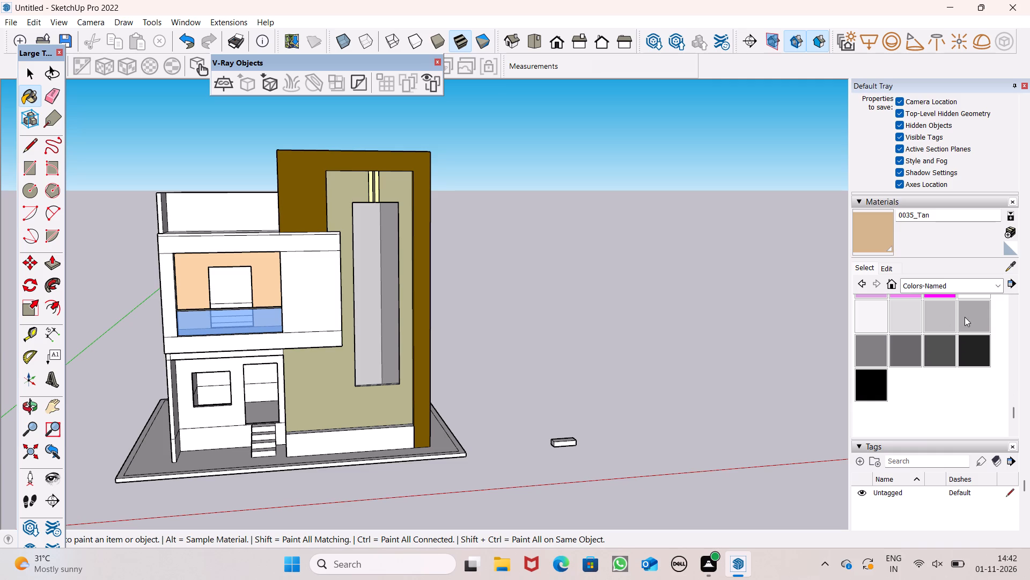
click(965, 317)
scroll(385, 316, up, 4)
scroll(193, 392, up, 5)
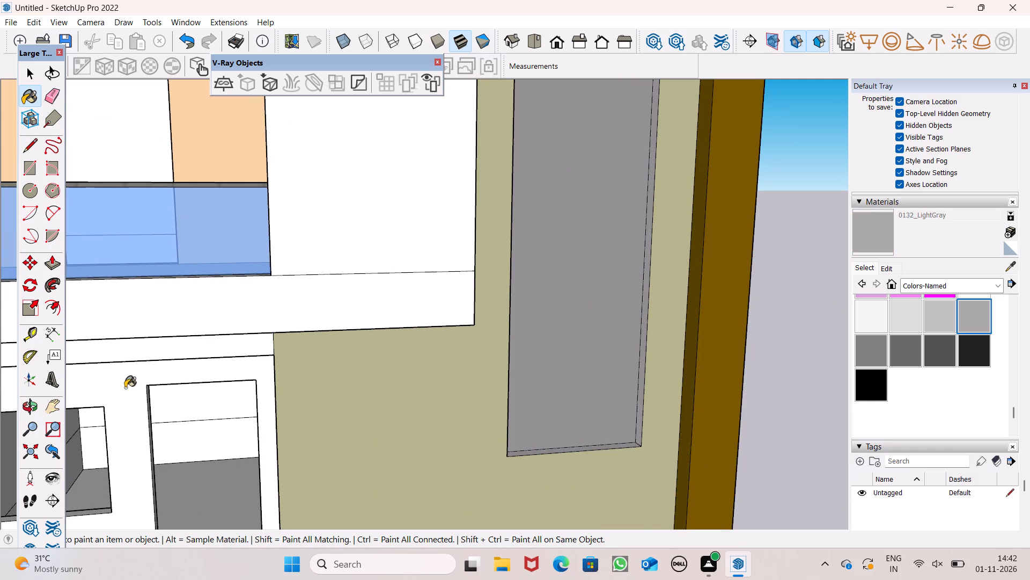
drag(125, 386, 137, 387)
Paint the balcony frame's front faces, including the upper band, both sides and the lower band, with 0134_DimGray.
scroll(282, 363, down, 6)
scroll(319, 321, down, 8)
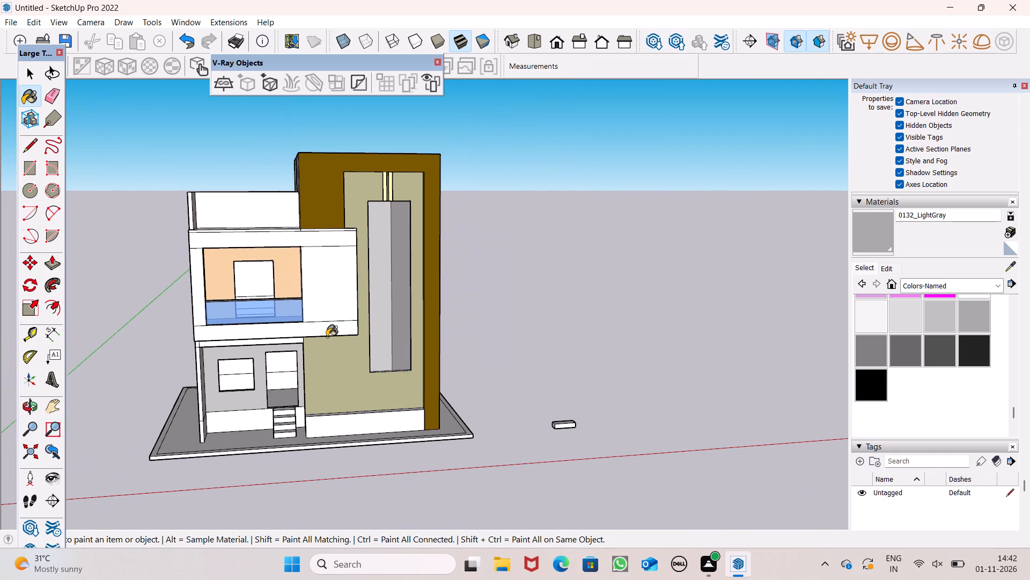
scroll(327, 337, down, 1)
drag(904, 352, 896, 350)
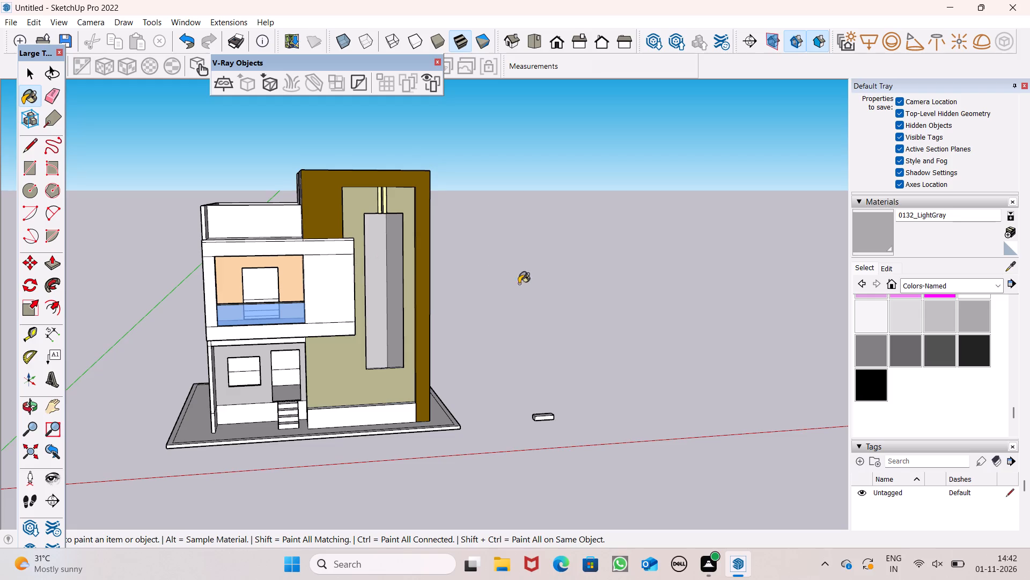
click(910, 346)
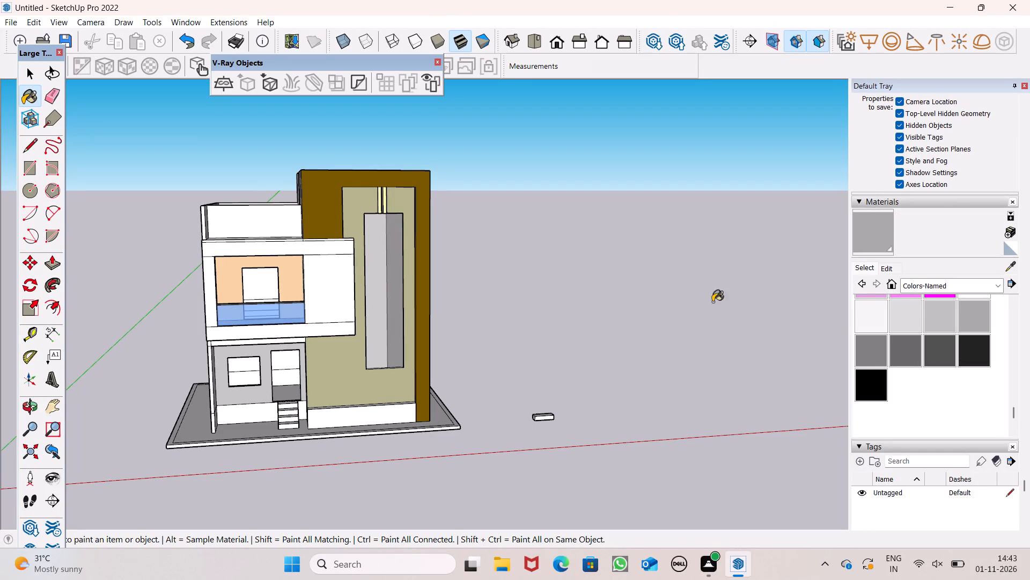
scroll(317, 246, up, 4)
scroll(171, 243, up, 6)
click(153, 252)
click(138, 278)
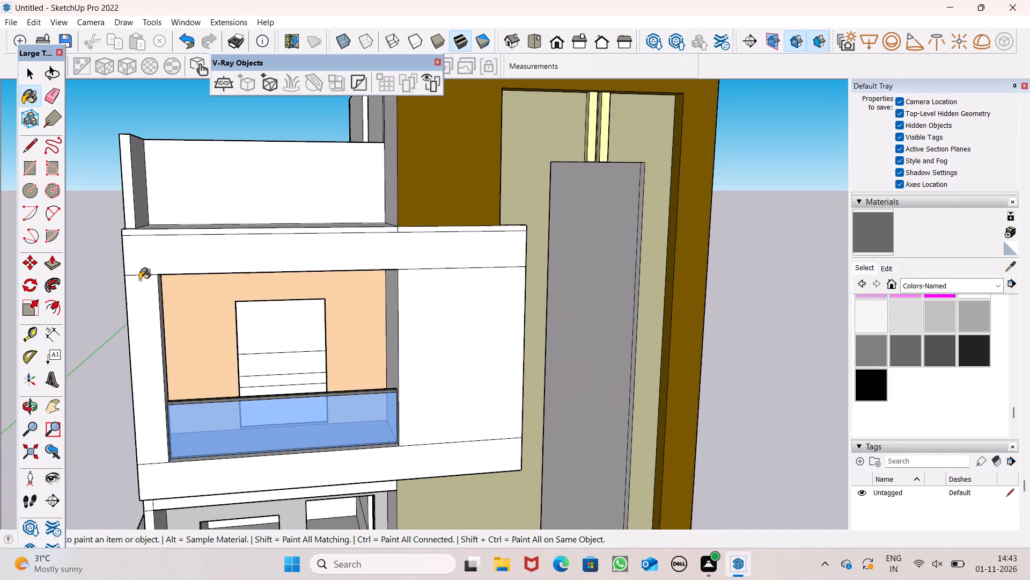
click(485, 295)
middle_drag(408, 309, 436, 343)
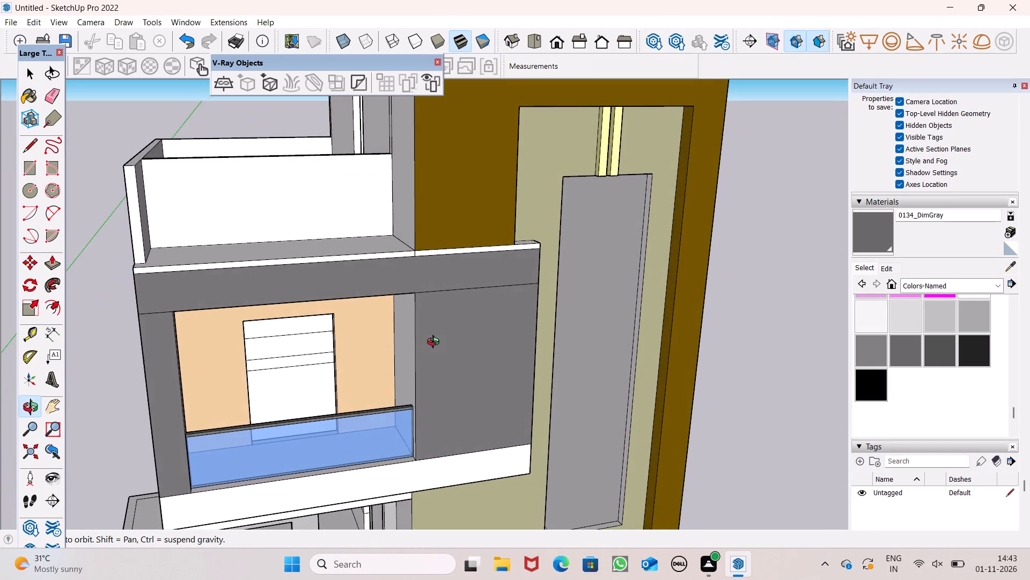
middle_drag(436, 343, 464, 349)
scroll(364, 411, up, 4)
scroll(465, 346, down, 6)
scroll(425, 473, up, 5)
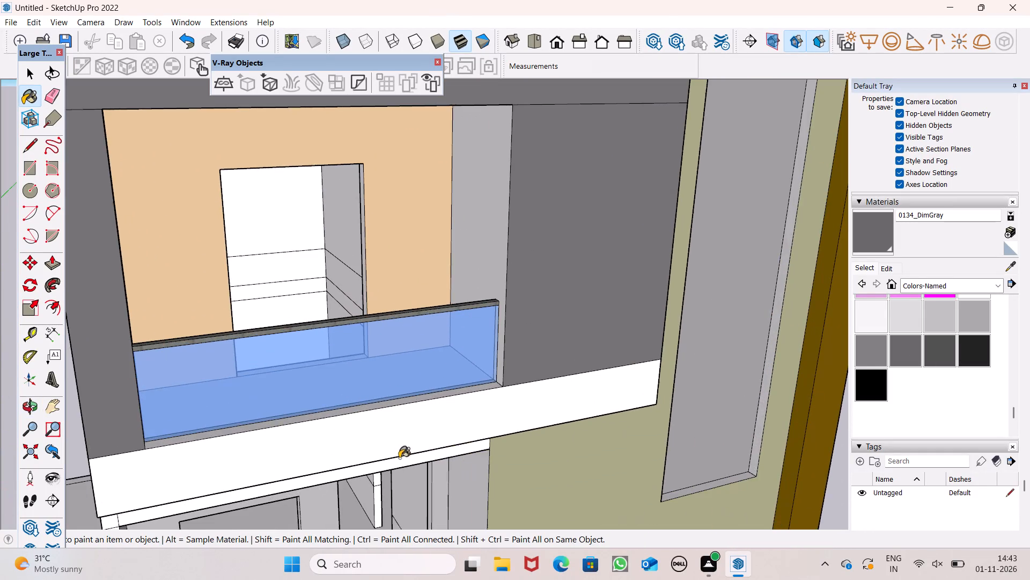
click(399, 446)
Paint the balcony opening's bottom ledge and both inner side reveals with 0134_DimGray.
scroll(333, 390, down, 2)
scroll(334, 432, up, 6)
drag(342, 391, 347, 390)
click(546, 193)
scroll(517, 310, down, 6)
middle_drag(527, 323, 470, 329)
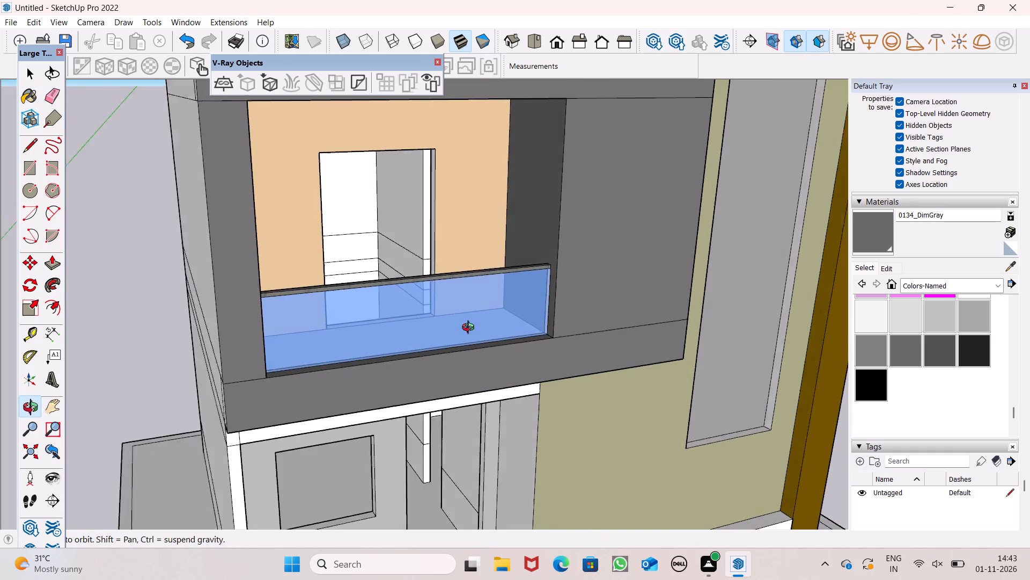
middle_drag(470, 329, 262, 359)
click(172, 213)
scroll(132, 218, up, 6)
click(173, 191)
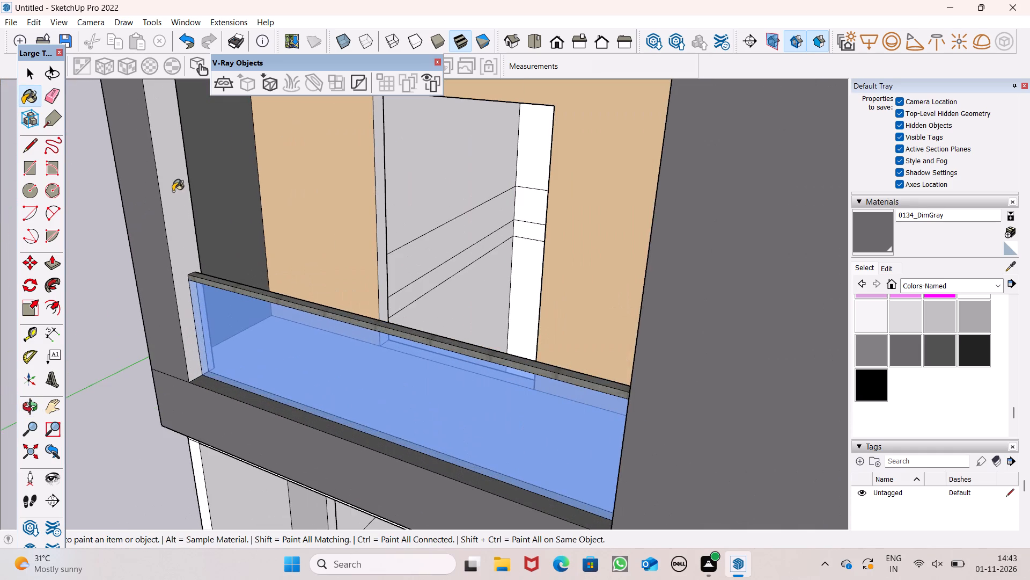
Erase the upper and lower seam lines on the balcony frame's front, on the side away from the tower.
scroll(189, 297, down, 6)
middle_drag(209, 337, 358, 245)
scroll(329, 321, down, 6)
drag(47, 100, 61, 107)
scroll(213, 176, up, 6)
drag(289, 198, 271, 212)
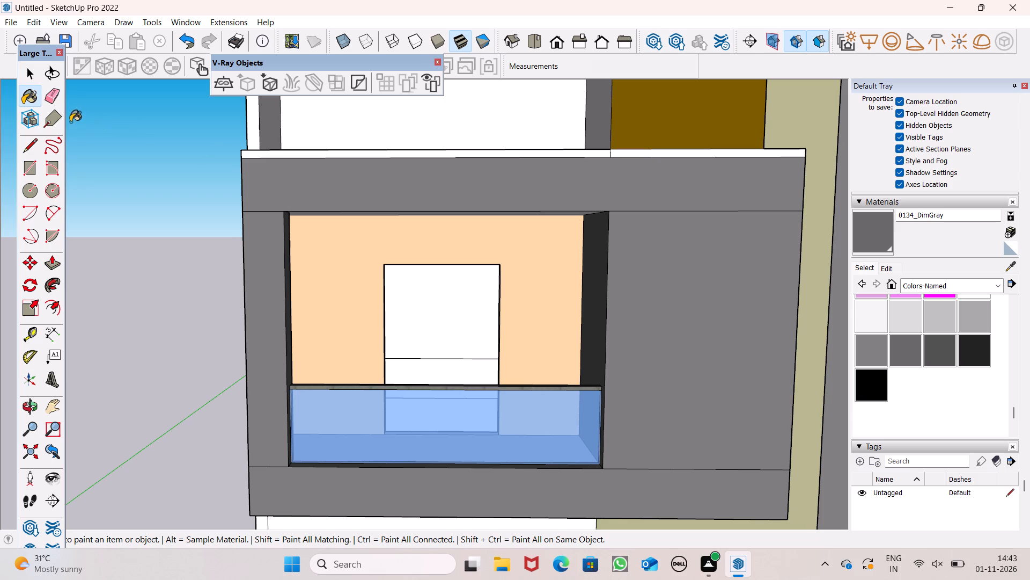
click(50, 100)
drag(260, 207, 260, 223)
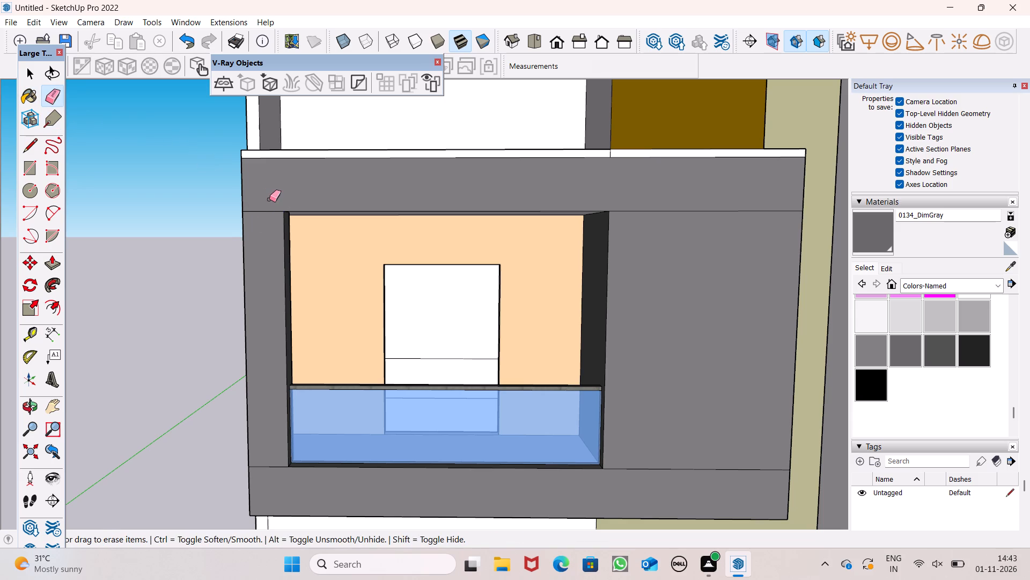
drag(266, 203, 265, 218)
scroll(246, 195, down, 5)
scroll(291, 356, up, 4)
drag(242, 371, 242, 381)
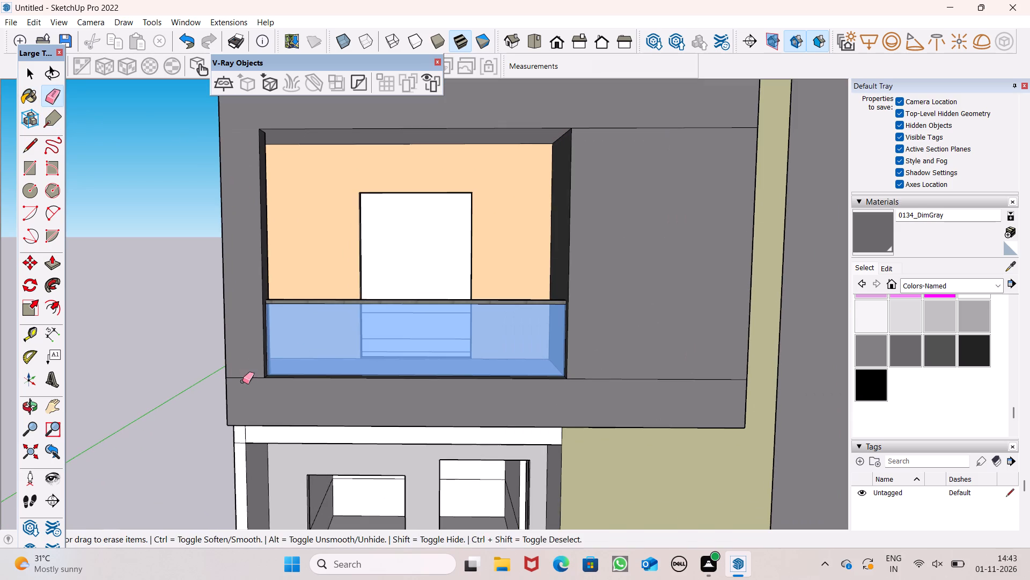
drag(242, 381, 242, 384)
scroll(237, 376, down, 5)
scroll(233, 381, up, 12)
drag(240, 358, 241, 361)
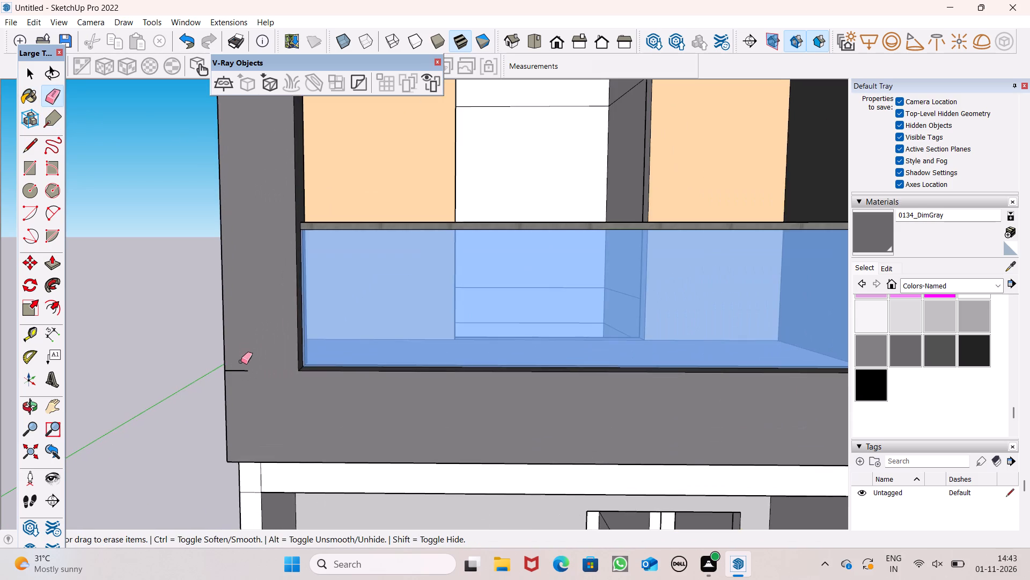
drag(241, 361, 237, 374)
Erase the upper and lower seam lines on the balcony frame's front panel nearest the tower.
scroll(252, 282, down, 7)
scroll(250, 330, down, 7)
scroll(222, 375, down, 2)
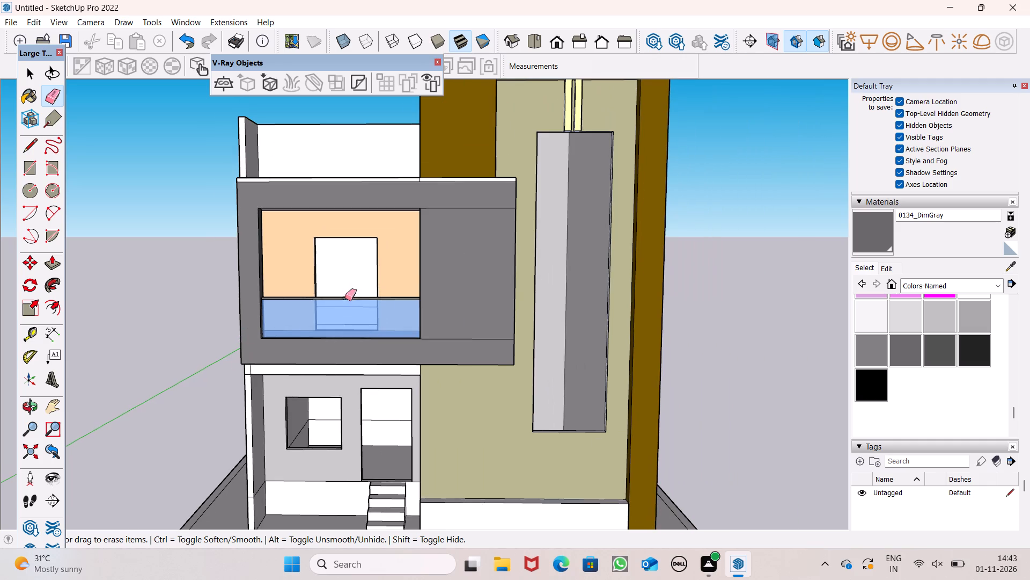
scroll(345, 298, up, 5)
drag(505, 115, 521, 148)
drag(545, 387, 534, 417)
scroll(499, 269, down, 7)
scroll(496, 332, down, 4)
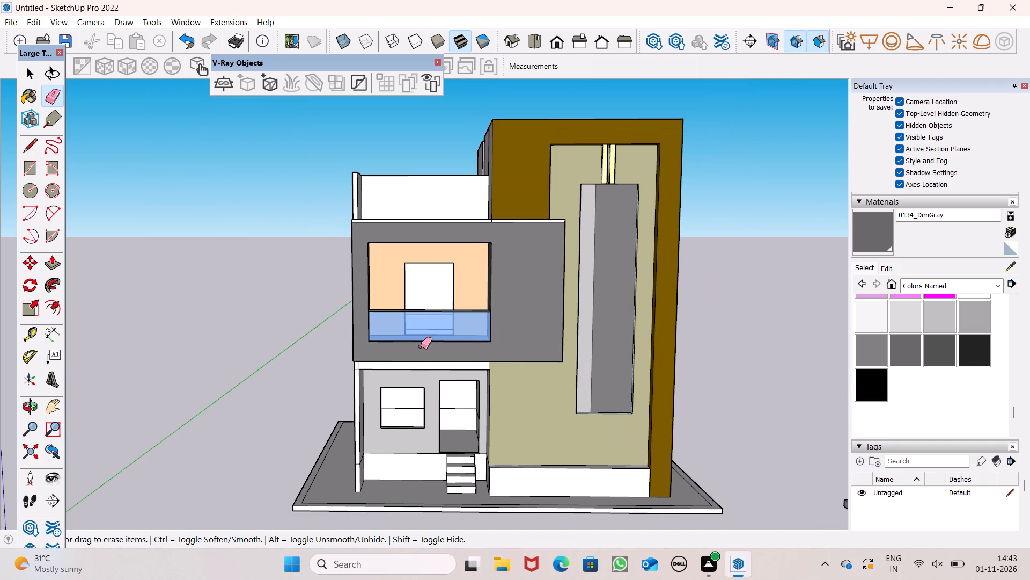
Start drawing an upright rectangle beside the building, on the side away from the tower.
scroll(421, 364, down, 2)
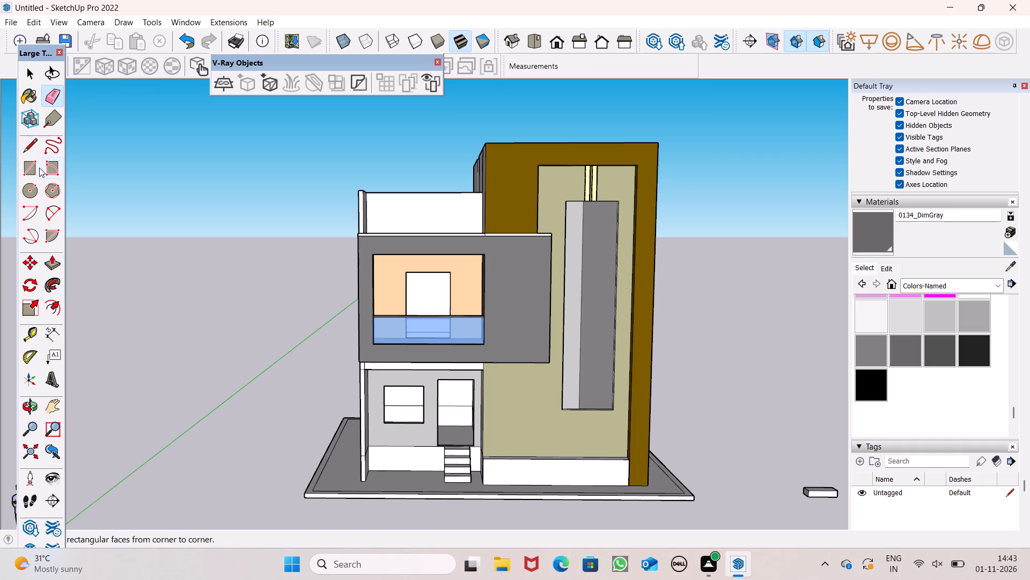
click(39, 166)
scroll(242, 520, down, 1)
middle_drag(278, 505, 284, 451)
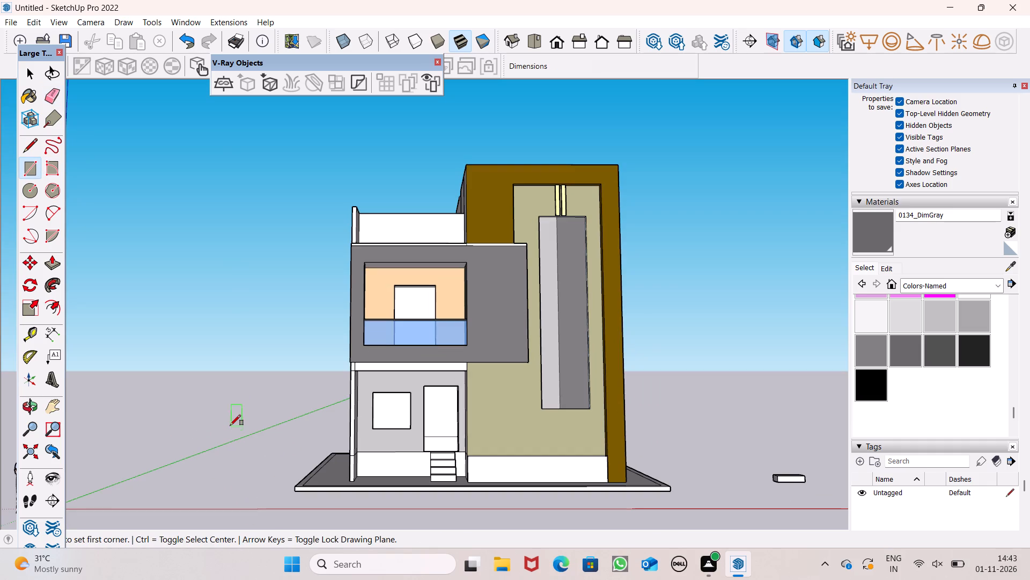
click(230, 424)
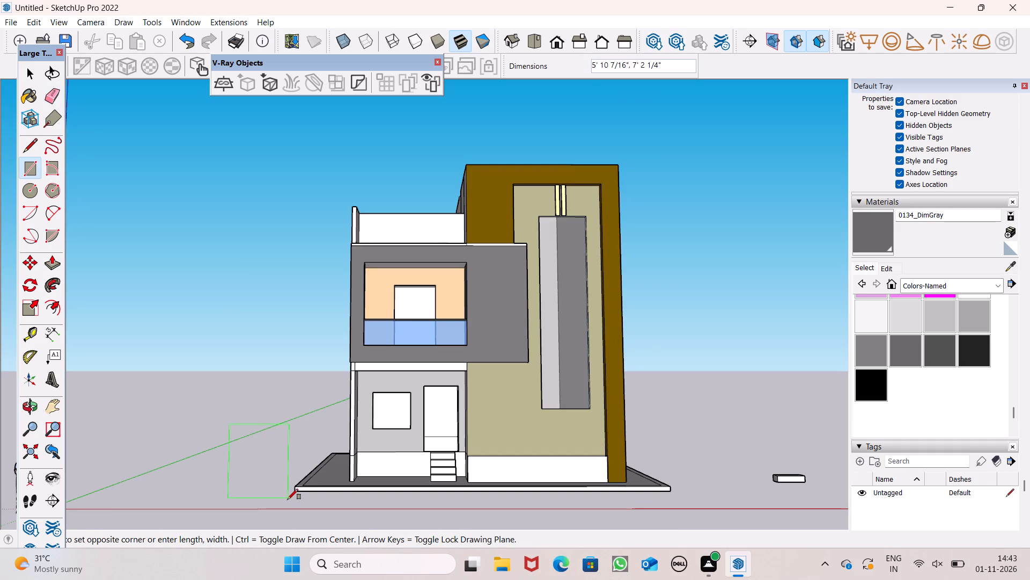
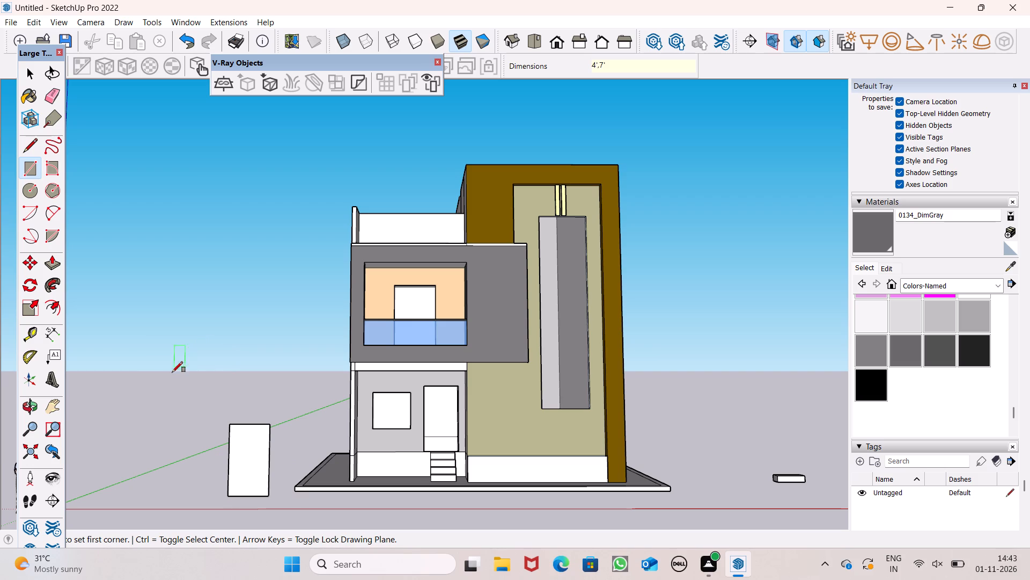
Draw a small upright rectangle for a window next to the door-sized rectangle beside the building.
scroll(171, 424, up, 6)
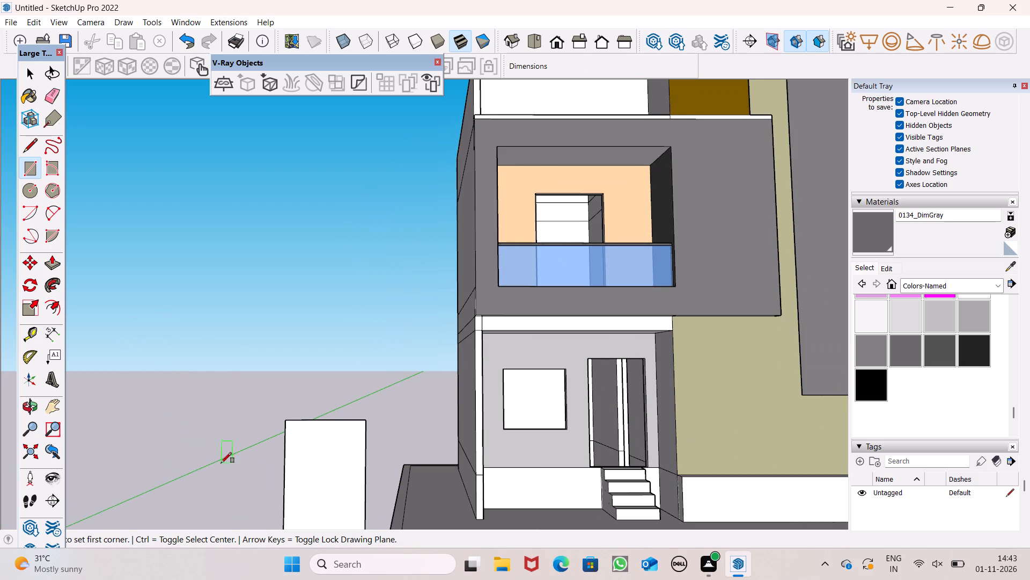
click(216, 451)
click(256, 507)
scroll(231, 309, down, 6)
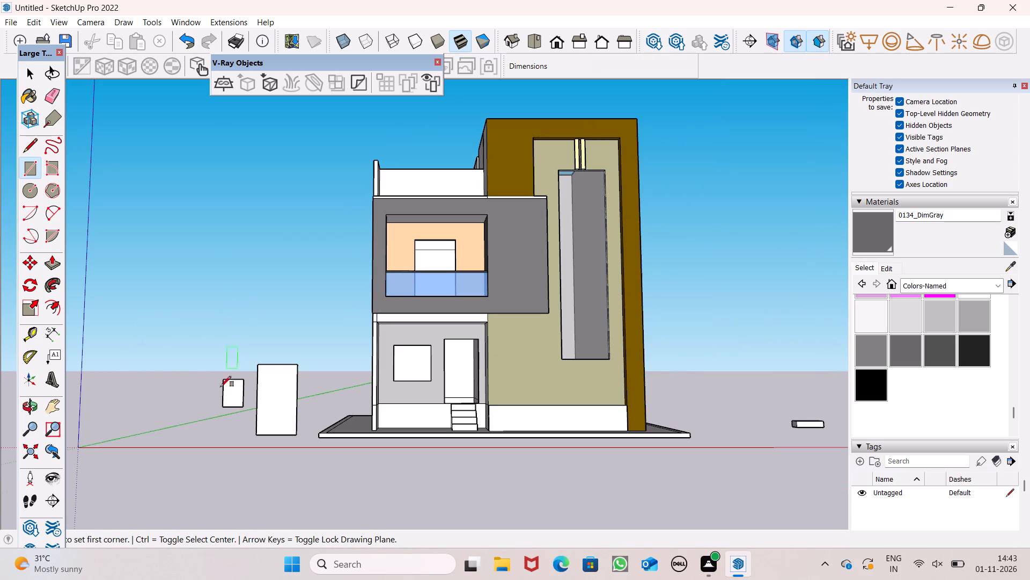
Offset the edges of the door and window rectangles inward to form frames, the window's by about 1 11/16".
click(56, 305)
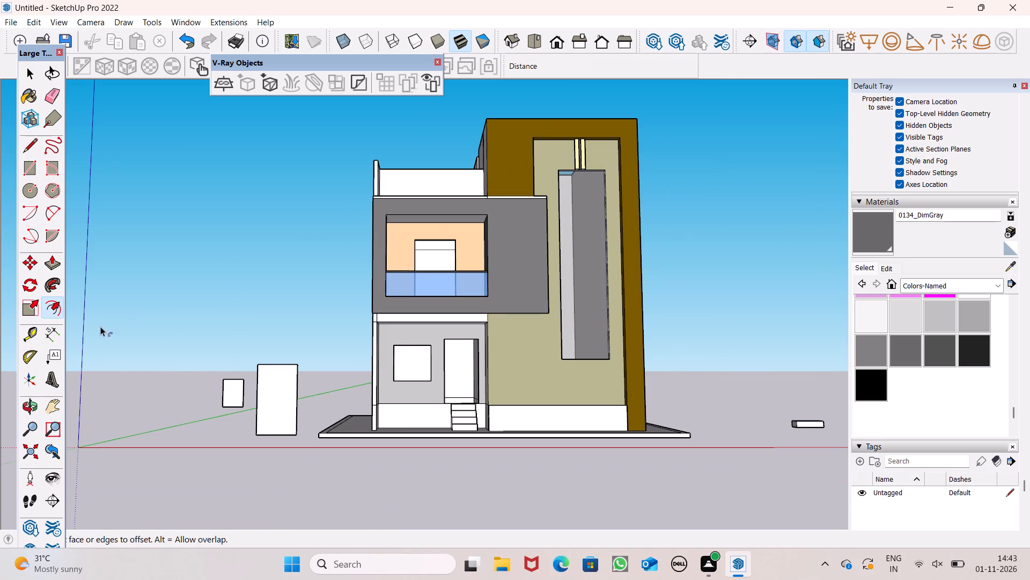
scroll(391, 431, up, 3)
scroll(168, 332, up, 5)
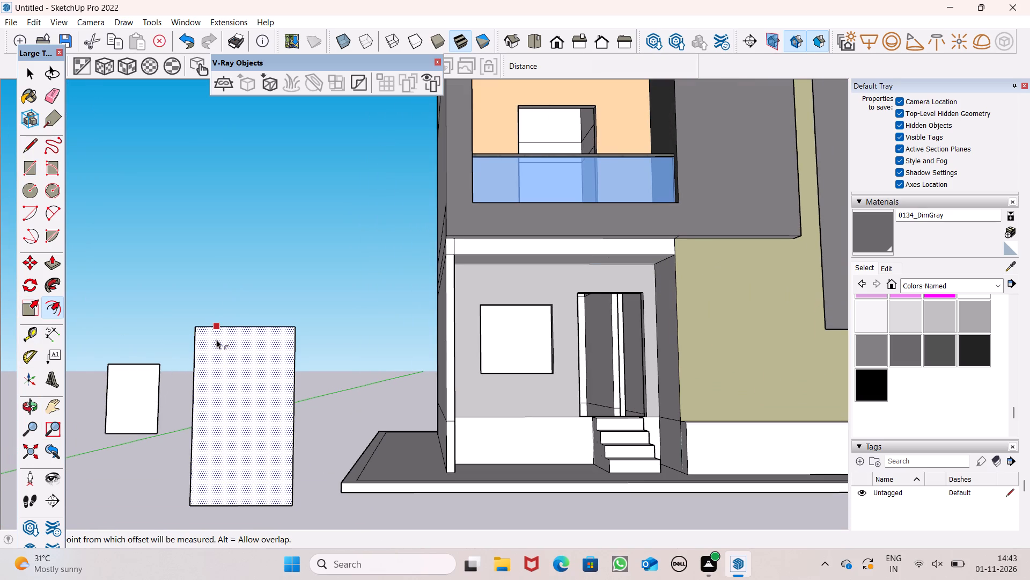
click(216, 339)
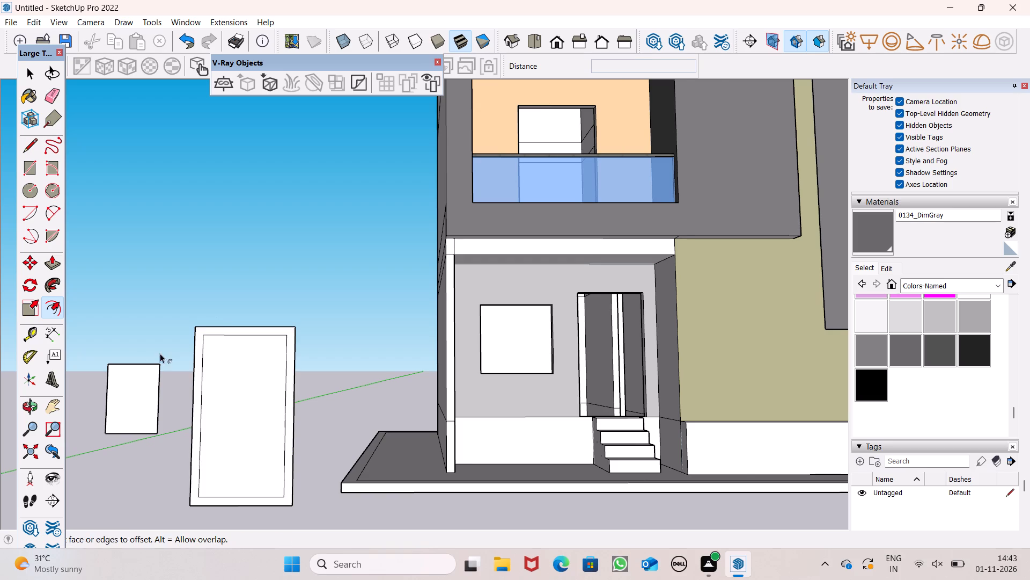
scroll(96, 381, up, 6)
click(153, 353)
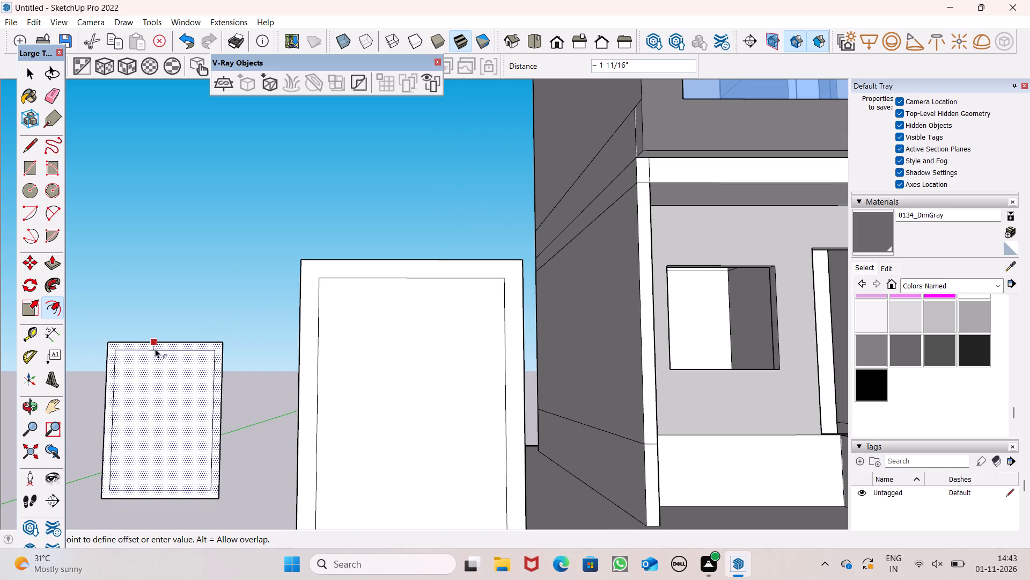
key(space)
click(173, 303)
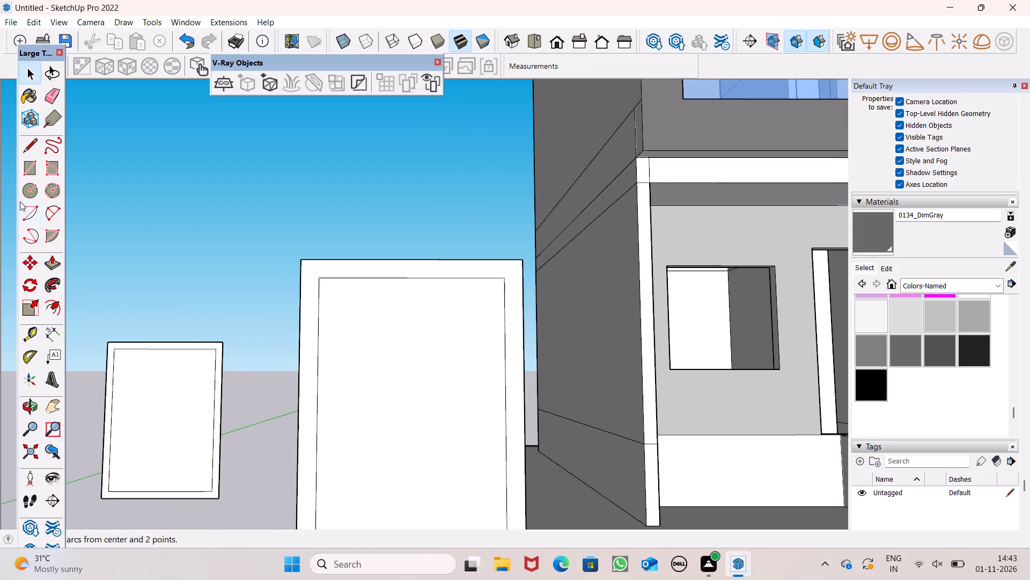
Draw a vertical mullion strip about 1 1/16" wide and 2' 5 13/16" tall across the window's inner face.
click(31, 174)
scroll(126, 372, up, 6)
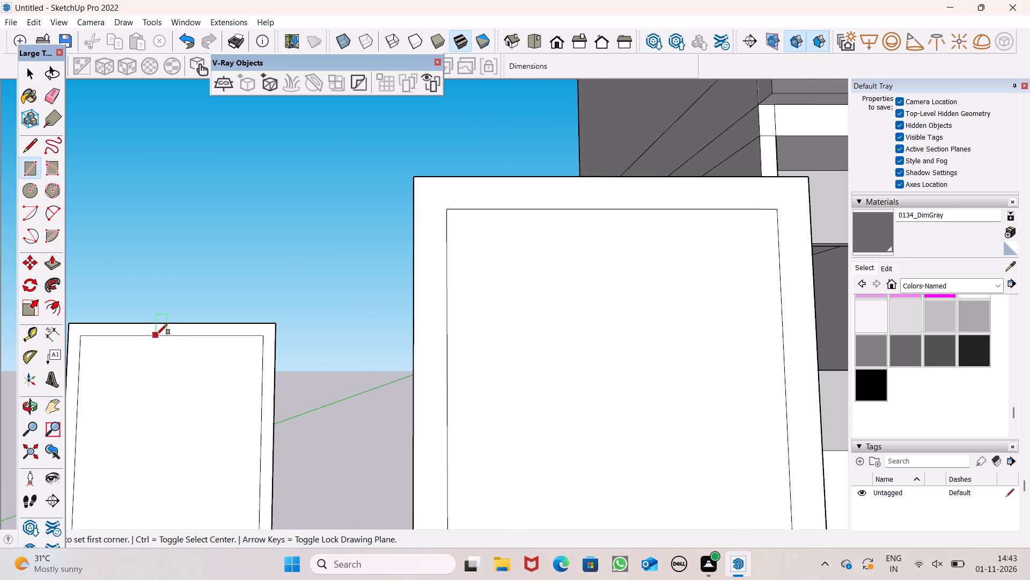
drag(167, 336, 167, 341)
scroll(175, 387, down, 4)
scroll(200, 447, down, 6)
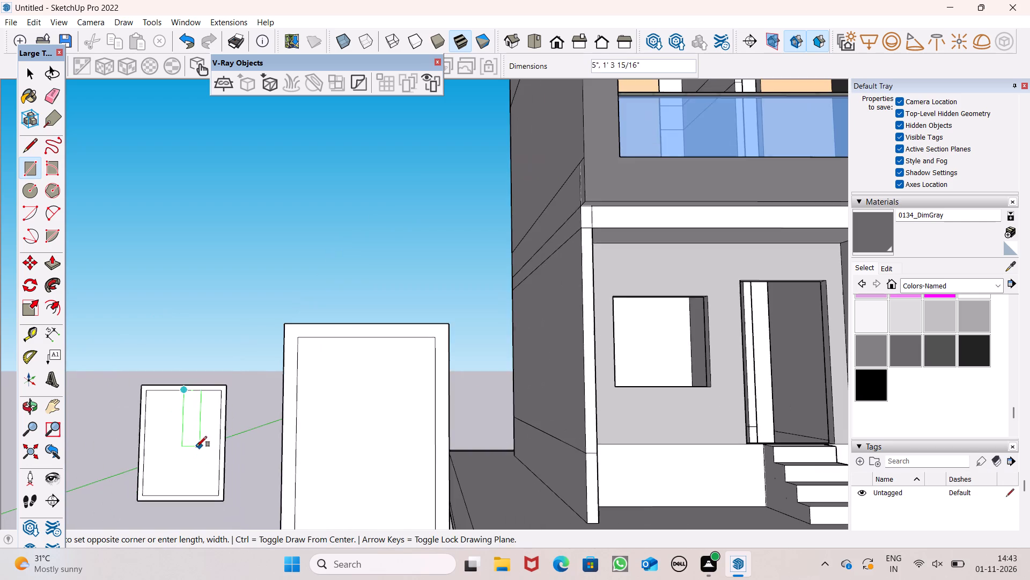
scroll(184, 482, up, 16)
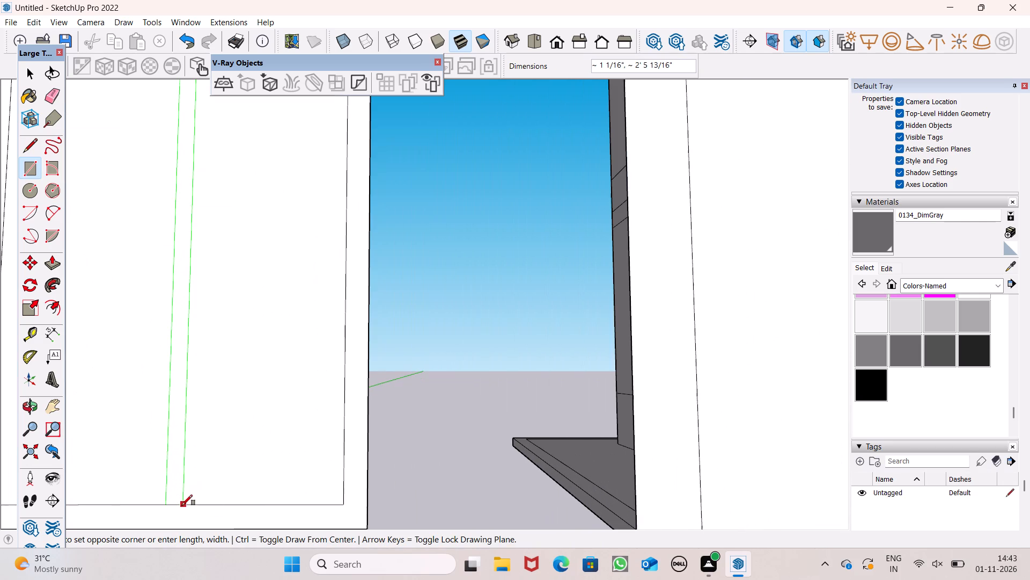
click(182, 505)
key(space)
Move the mullion strip slightly sideways, away from the building, to centre it in the window frame.
double_click(175, 499)
scroll(301, 447, down, 7)
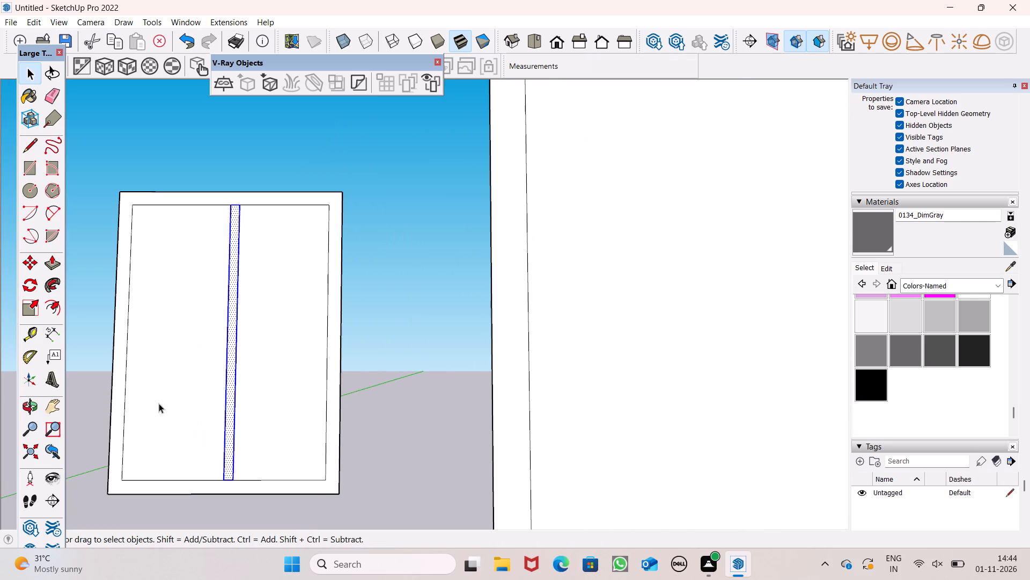
key(m)
key(Return)
scroll(161, 437, up, 4)
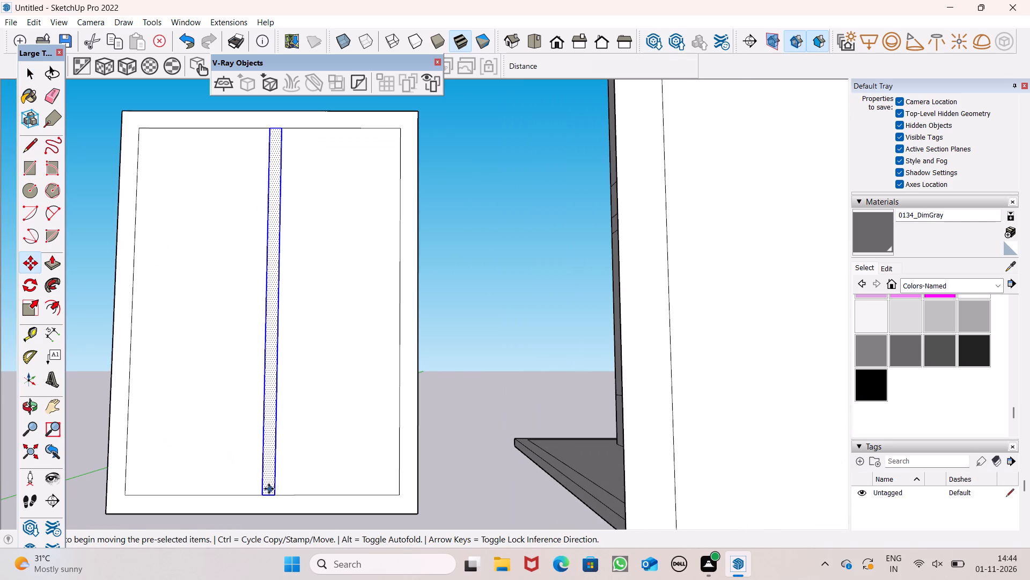
drag(269, 489, 260, 491)
scroll(259, 490, down, 4)
key(space)
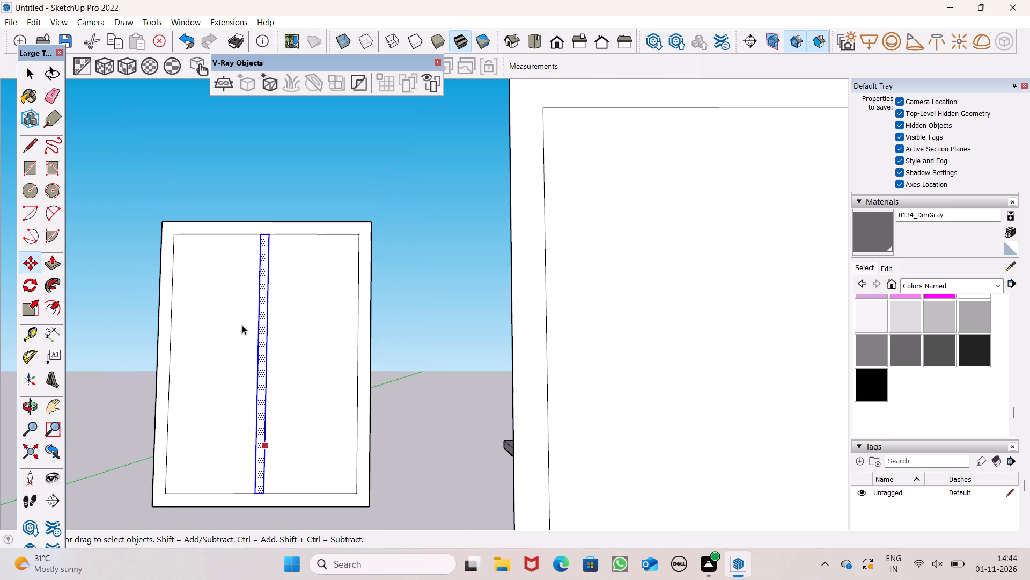
click(229, 140)
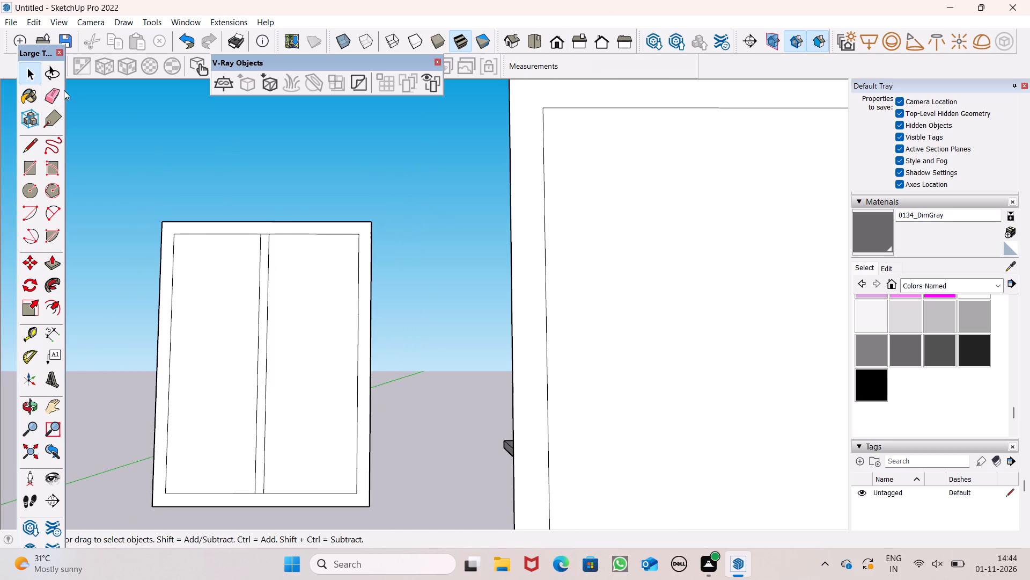
Erase the short edge separating the mullion's top end from the window frame.
click(60, 88)
scroll(268, 252, up, 5)
drag(267, 223, 260, 229)
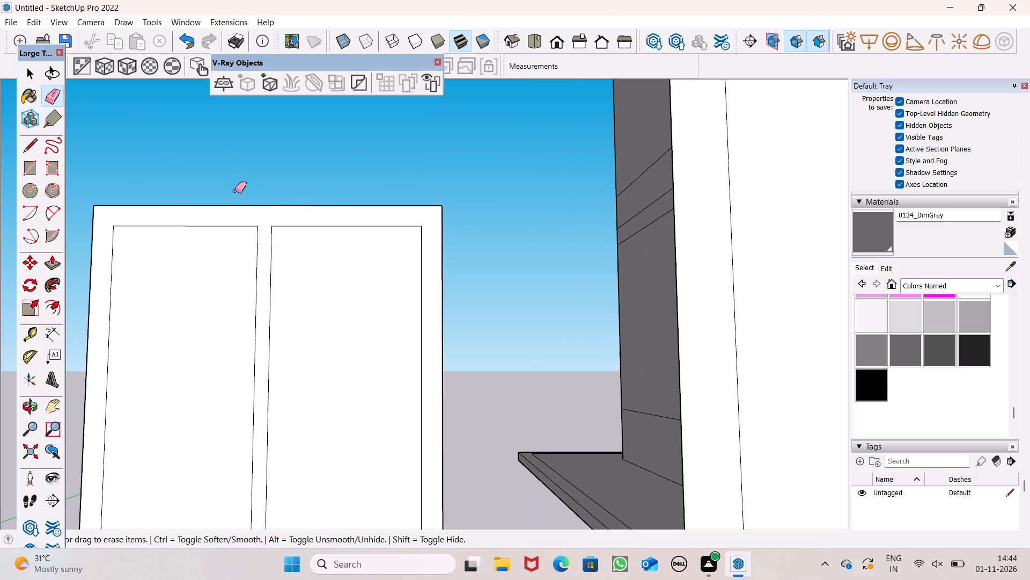
Push/Pull the window's frame and mullion face outward by about 2 11/16".
scroll(222, 158, down, 7)
drag(49, 269, 54, 266)
middle_drag(200, 298, 223, 360)
scroll(270, 367, up, 9)
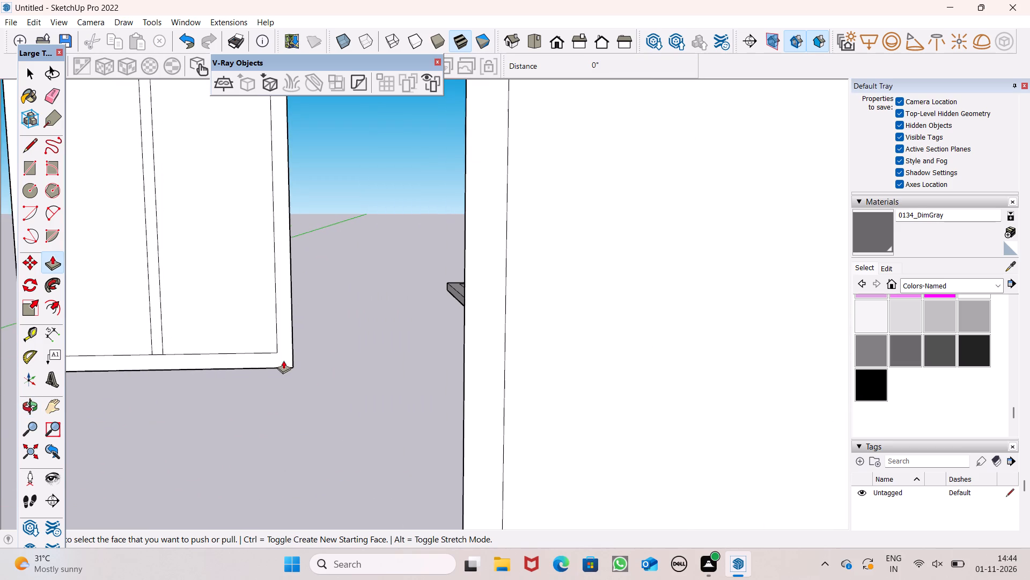
drag(283, 356, 278, 362)
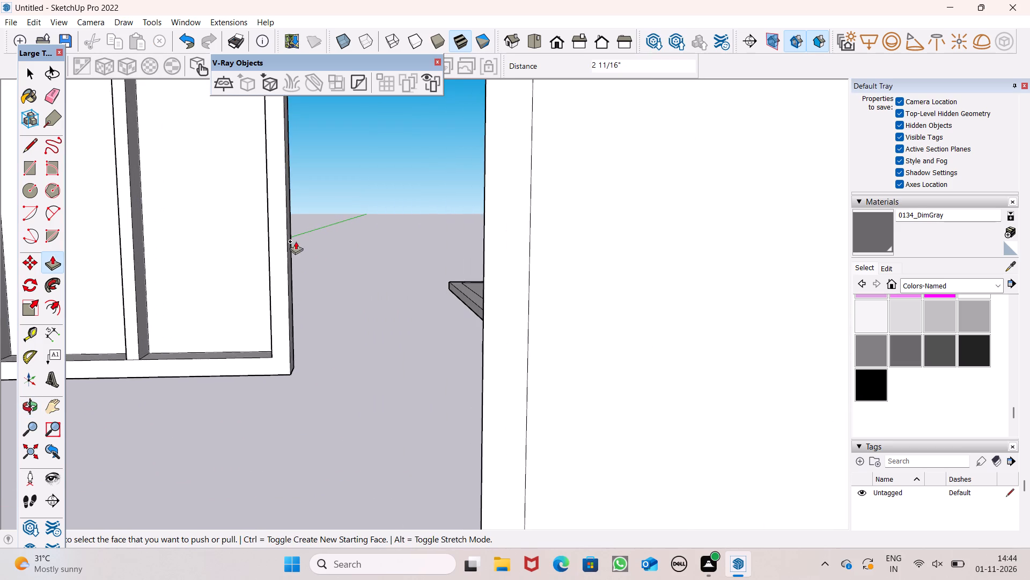
Push/Pull the door's frame face outward by about 6 1/16".
scroll(296, 240, down, 7)
scroll(370, 347, up, 2)
drag(349, 373, 355, 378)
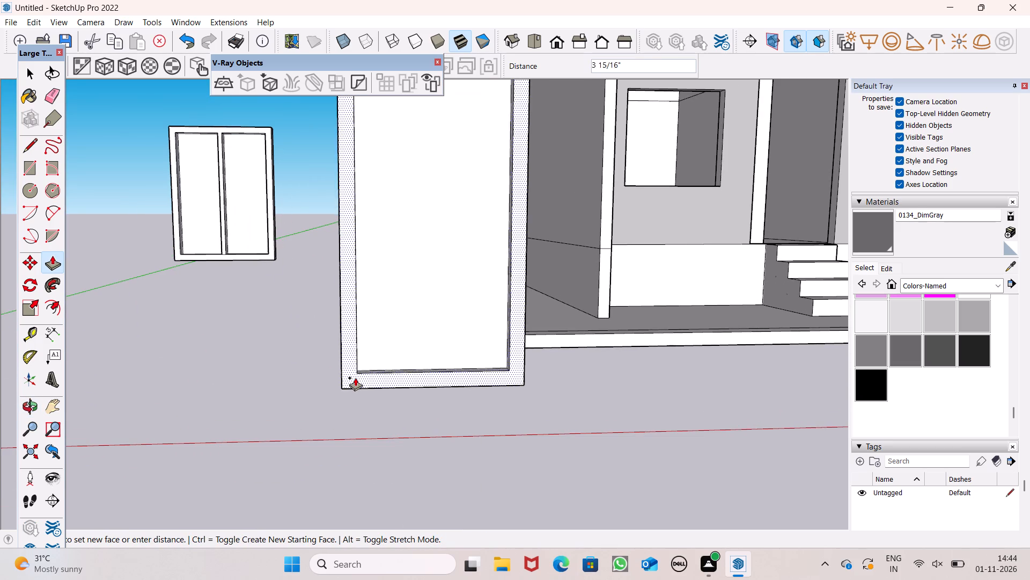
drag(355, 378, 357, 378)
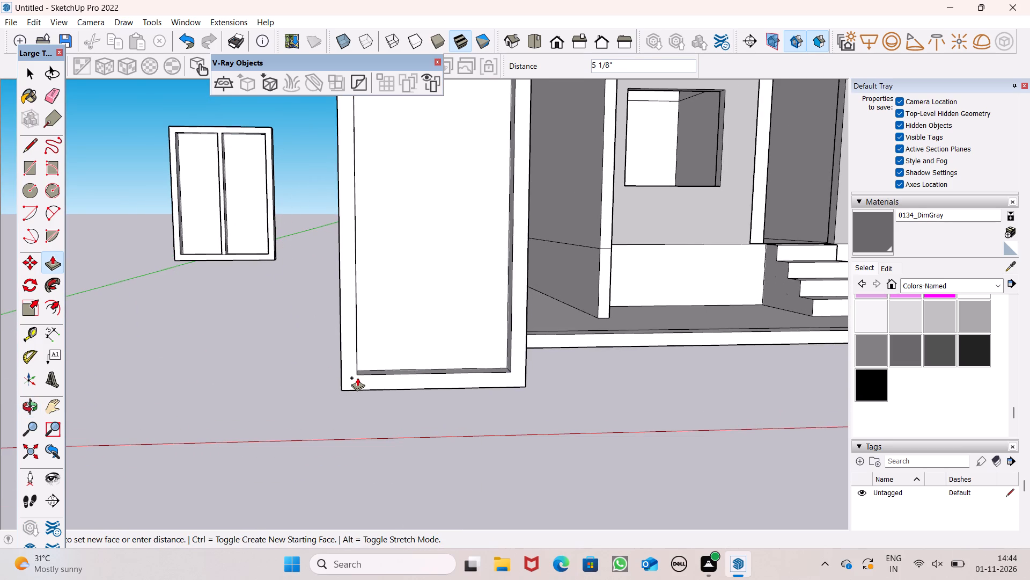
drag(357, 378, 369, 378)
Paint the front face of the door frame with 0043_SaddleBrown from the Colors-Named collection.
click(935, 282)
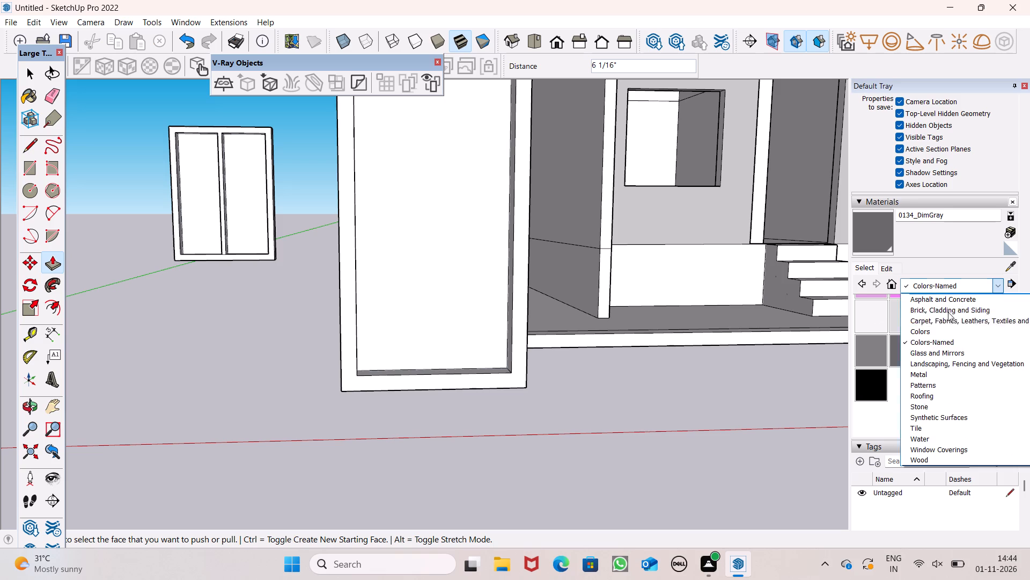
click(819, 376)
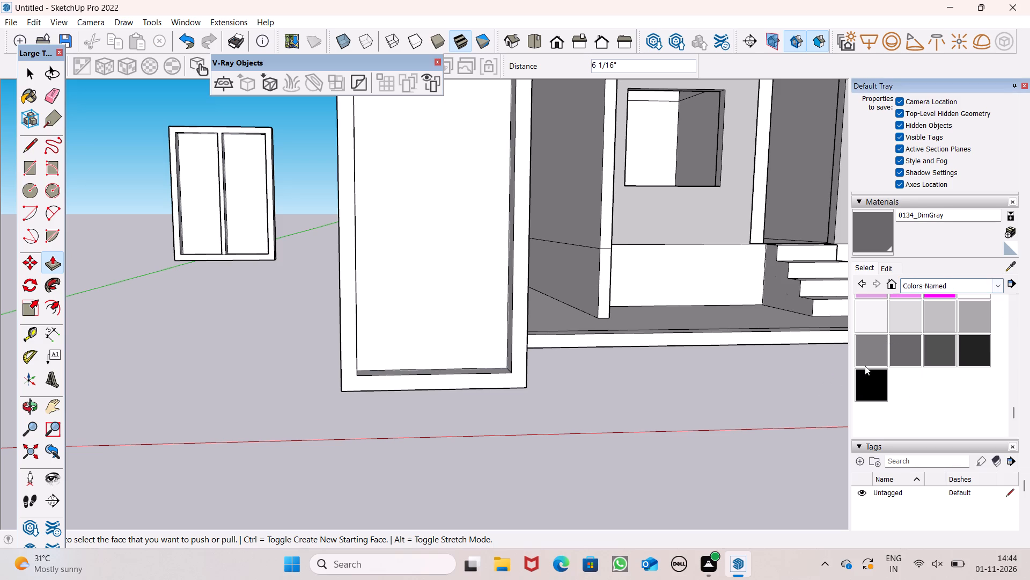
scroll(905, 357, up, 10)
scroll(951, 351, up, 3)
click(952, 392)
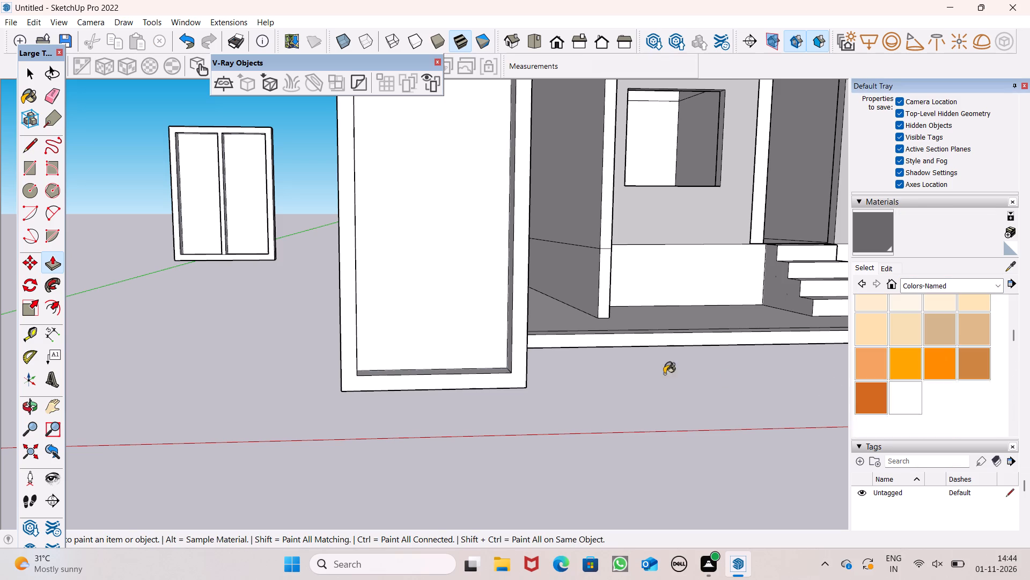
scroll(461, 349, up, 1)
scroll(338, 380, up, 5)
click(338, 372)
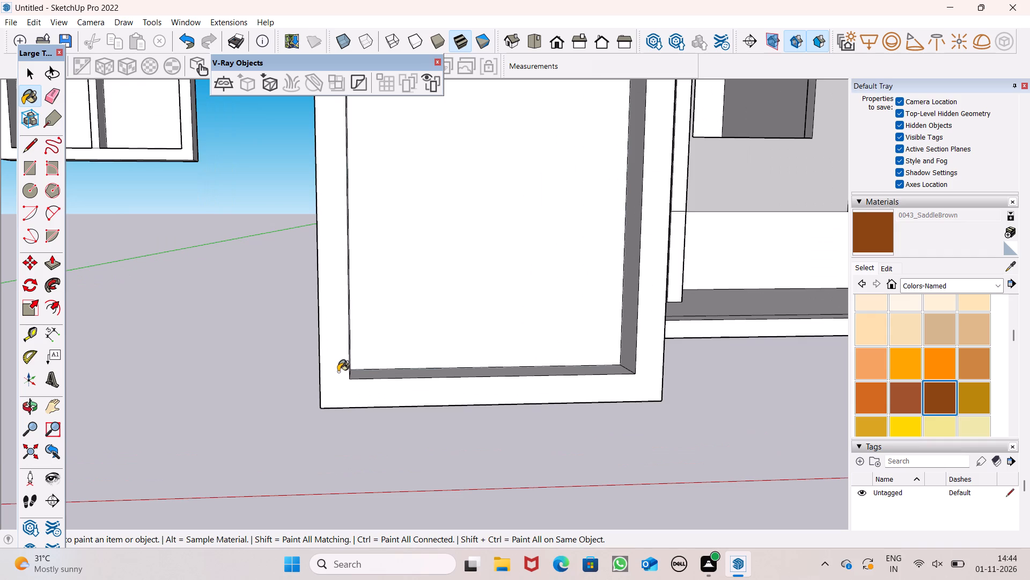
Paint the door's inset panel, bottom ledge, inner side reveals and outer side away from the building with 0043_SaddleBrown.
scroll(418, 375, up, 1)
middle_drag(413, 386, 318, 413)
scroll(518, 394, up, 4)
drag(342, 344, 339, 344)
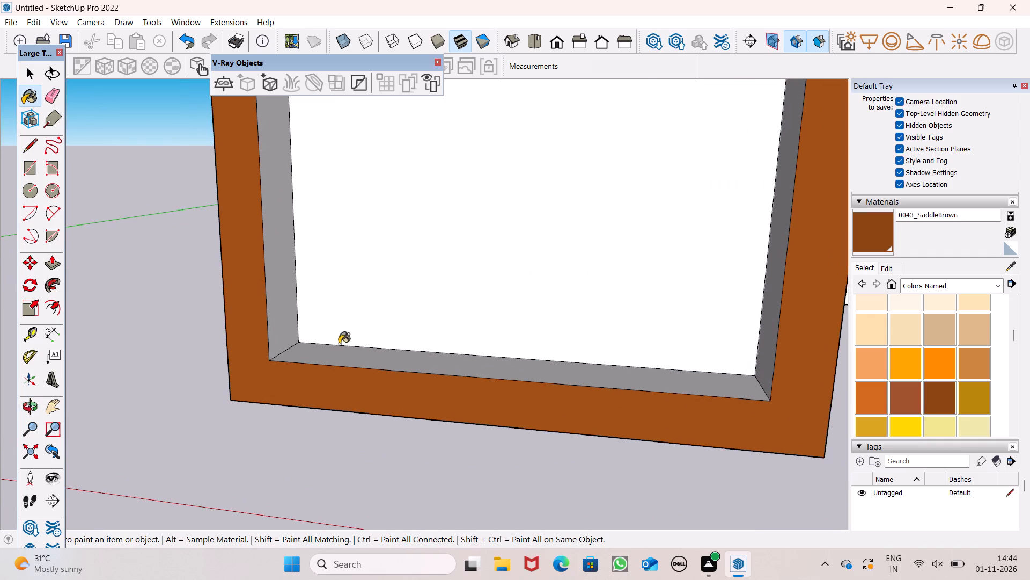
drag(339, 344, 305, 351)
drag(278, 324, 289, 325)
click(386, 310)
scroll(416, 324, down, 3)
middle_drag(459, 333, 621, 341)
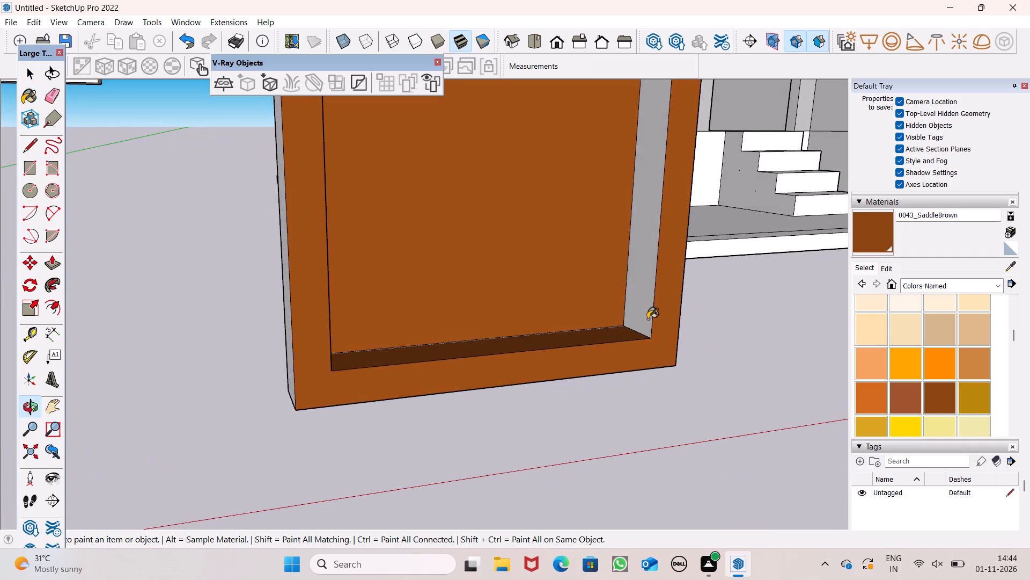
click(649, 311)
scroll(602, 320, down, 5)
middle_drag(415, 327, 715, 335)
drag(402, 342, 400, 337)
Paint the window frame's front, outer side away from the building, bottom ledges and the visible mullion and reveal sides with 0043_SaddleBrown.
click(300, 174)
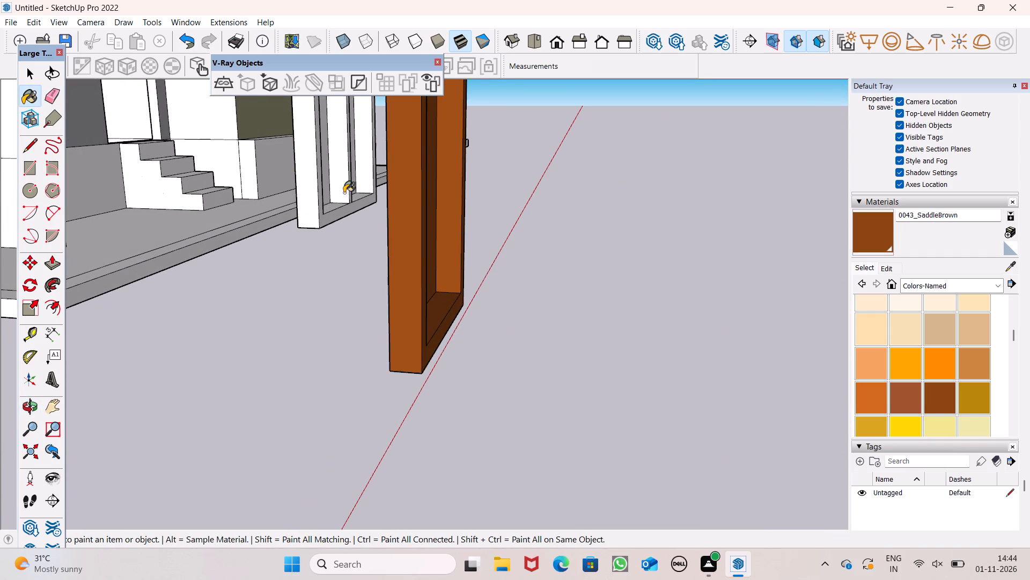
scroll(344, 193, up, 6)
click(348, 187)
click(325, 219)
drag(324, 237, 336, 231)
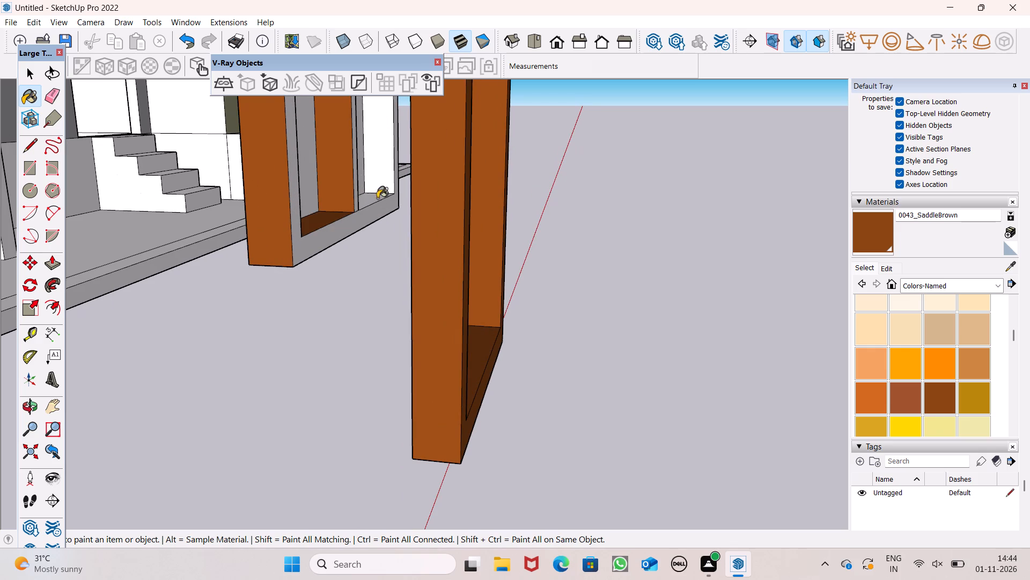
drag(366, 203, 372, 194)
click(386, 165)
middle_drag(318, 237, 0, 310)
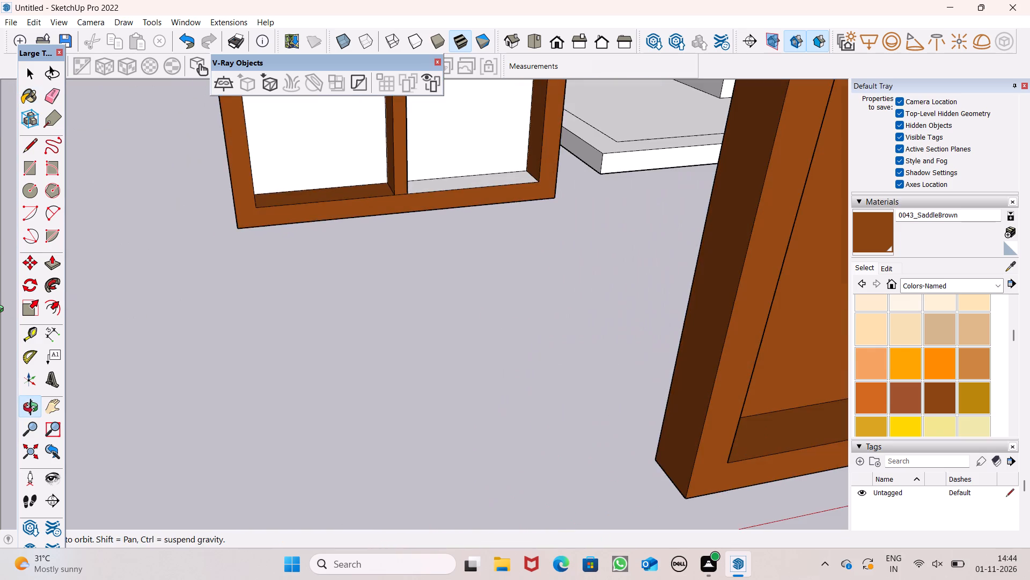
middle_drag(0, 310, 4, 299)
scroll(0, 303, up, 1)
click(593, 150)
Paint the mullion's other side, the remaining inner reveal and the window's outer side facing the building with 0043_SaddleBrown.
scroll(583, 174, down, 5)
middle_drag(589, 198, 381, 183)
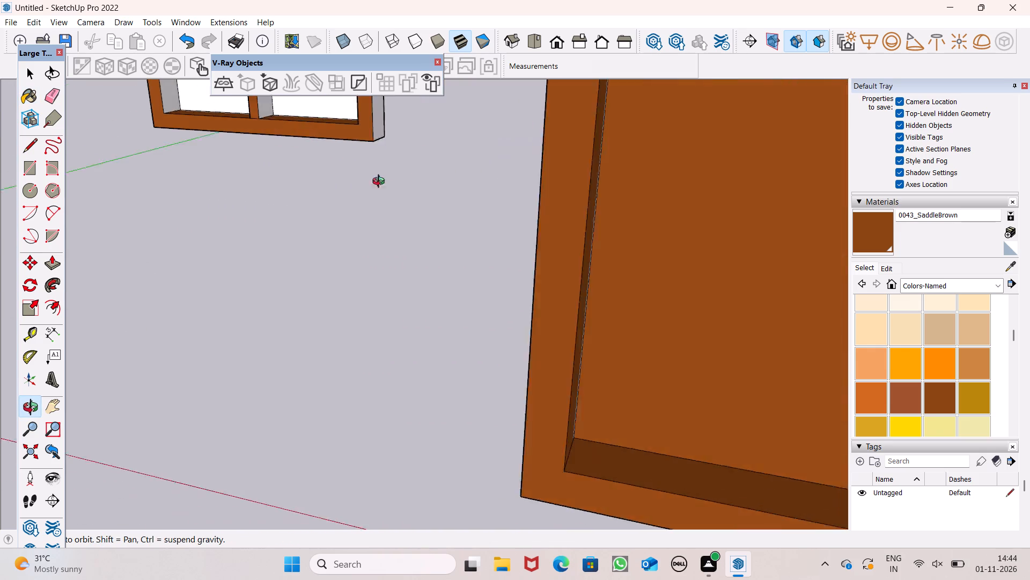
middle_drag(381, 183, 325, 221)
scroll(363, 215, down, 4)
scroll(171, 135, up, 5)
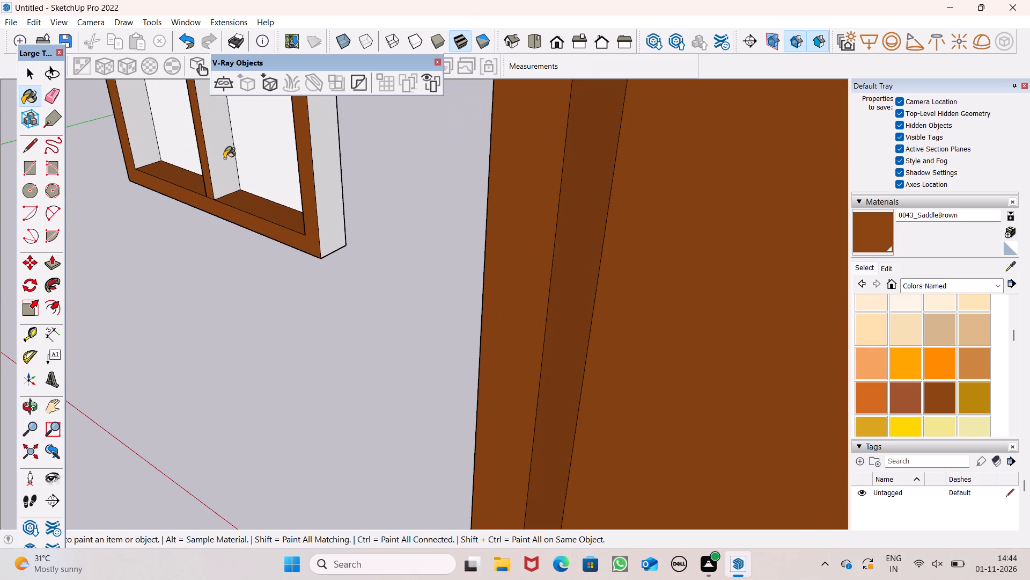
drag(224, 158, 219, 158)
click(135, 127)
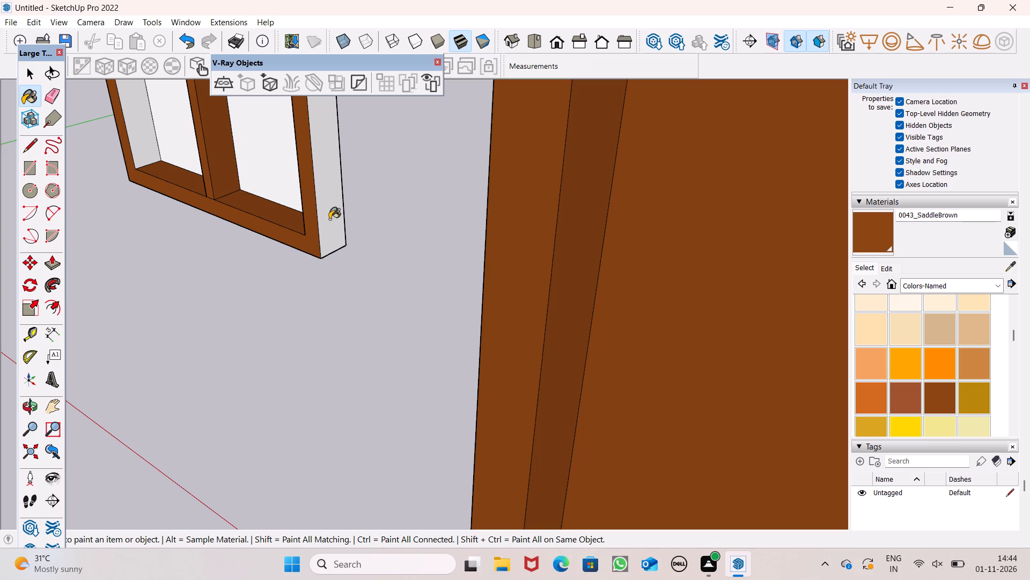
click(329, 219)
Paint the underside of the window frame with 0043_SaddleBrown.
scroll(326, 224, down, 6)
middle_drag(307, 243, 551, 7)
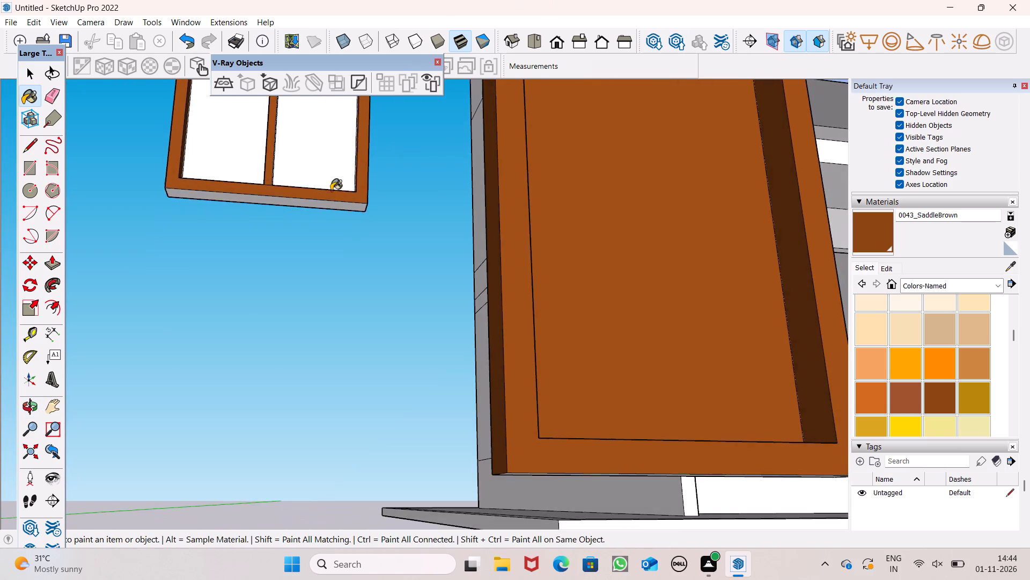
scroll(277, 224, up, 4)
scroll(303, 198, down, 3)
click(344, 146)
Paint the back frame faces and the top faces of the freestanding door and window with 0043_SaddleBrown.
scroll(342, 157, down, 6)
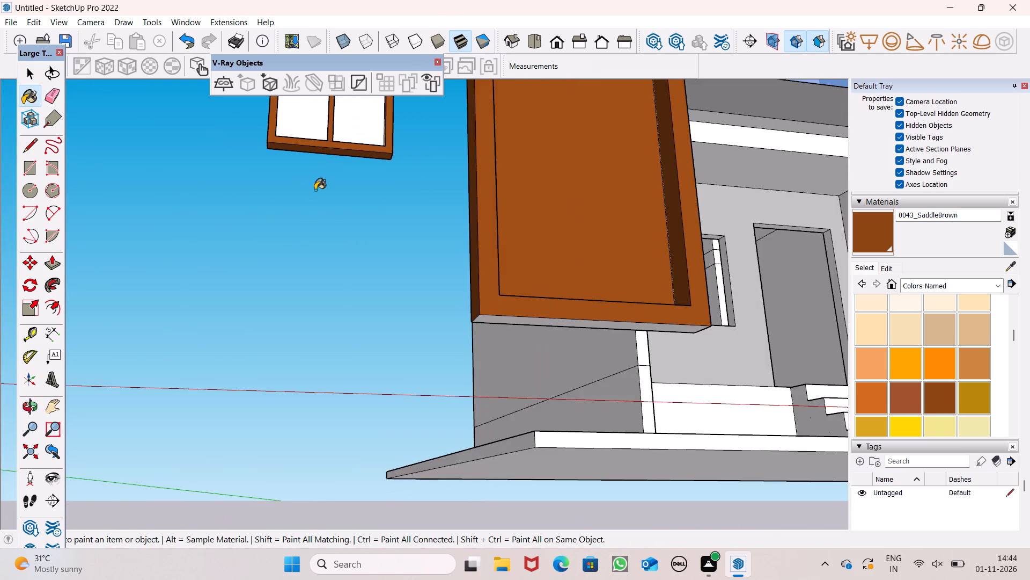
middle_drag(327, 217, 600, 316)
scroll(619, 379, down, 6)
middle_drag(615, 392, 813, 433)
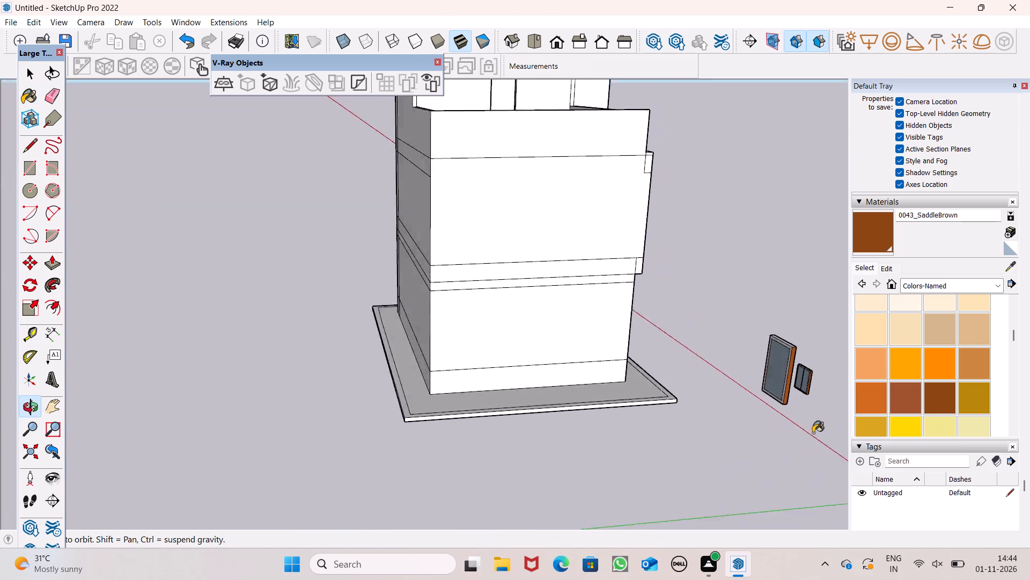
middle_drag(813, 433, 800, 440)
scroll(860, 398, up, 7)
scroll(778, 349, up, 7)
middle_click(779, 349)
scroll(779, 349, up, 7)
scroll(751, 410, up, 1)
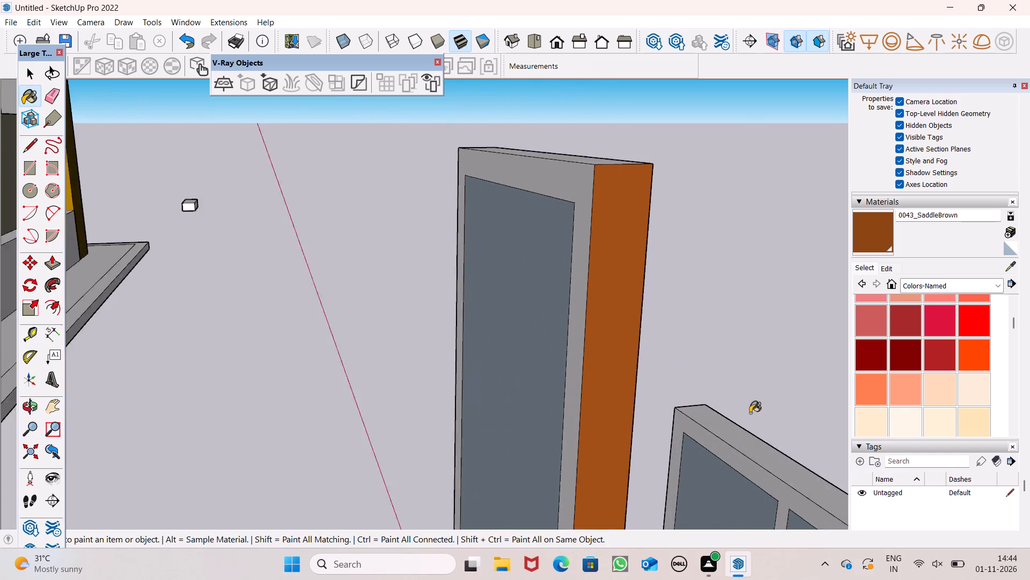
scroll(750, 413, up, 3)
scroll(686, 430, down, 4)
scroll(669, 457, up, 3)
click(668, 458)
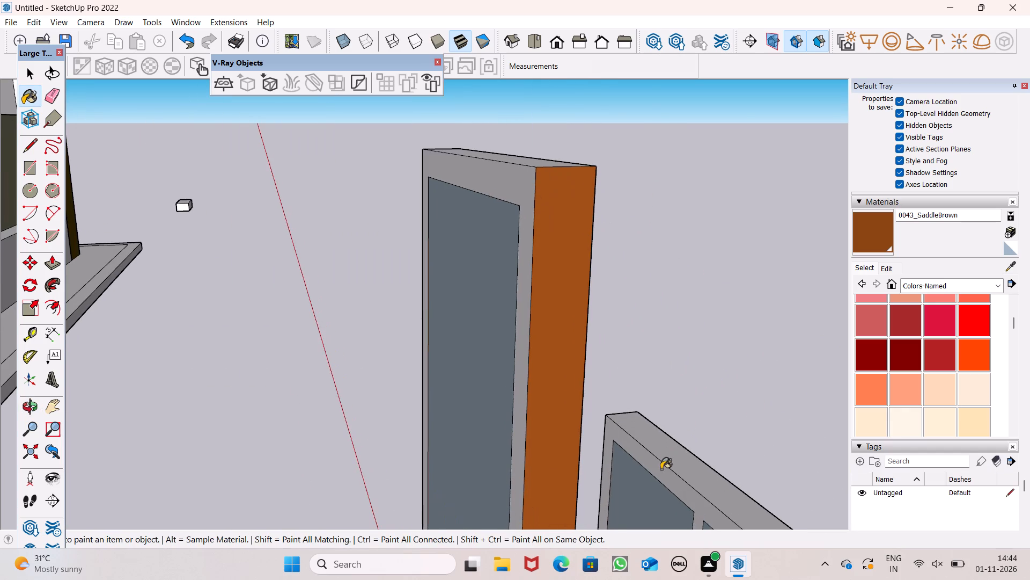
click(661, 469)
scroll(646, 390, down, 5)
scroll(565, 292, up, 6)
click(583, 313)
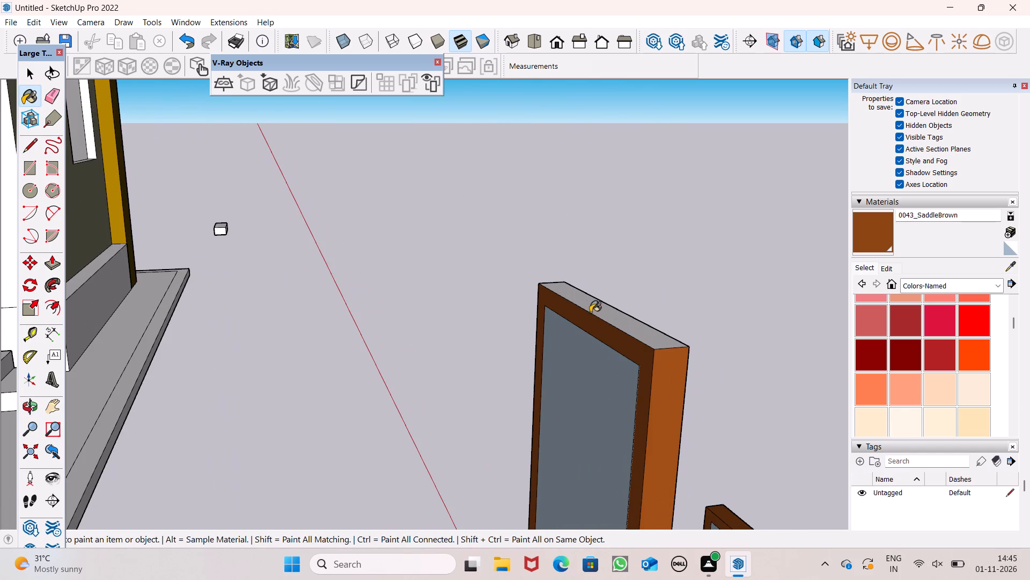
click(595, 312)
Paint the door's recessed back panel with 0043_SaddleBrown.
scroll(597, 311, down, 4)
middle_drag(635, 336, 286, 363)
scroll(287, 361, up, 1)
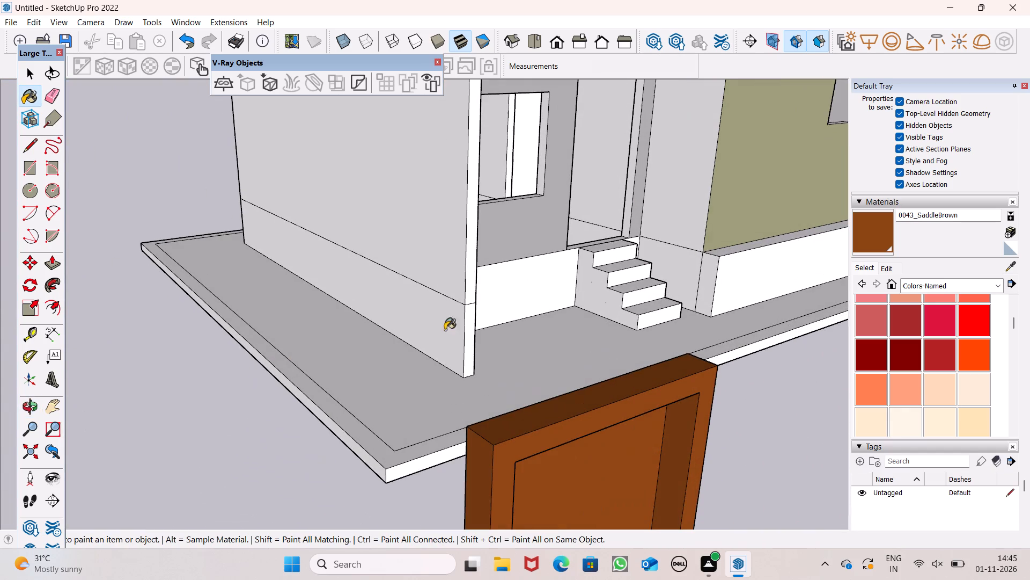
scroll(432, 333, down, 5)
middle_drag(543, 410, 60, 384)
scroll(68, 314, up, 6)
click(99, 216)
scroll(103, 215, down, 3)
middle_drag(228, 282, 91, 319)
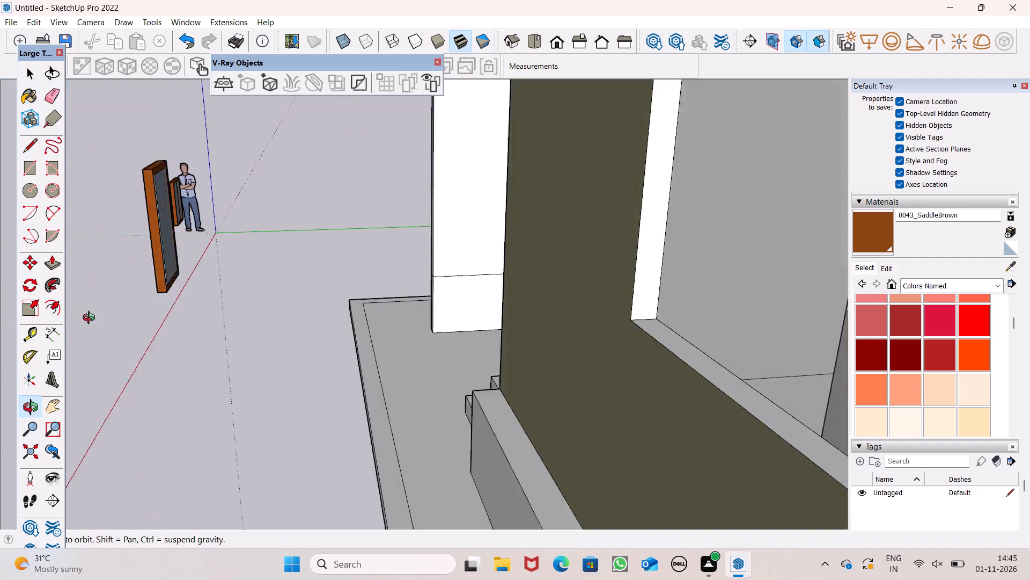
middle_drag(91, 319, 119, 292)
scroll(172, 226, up, 4)
click(190, 212)
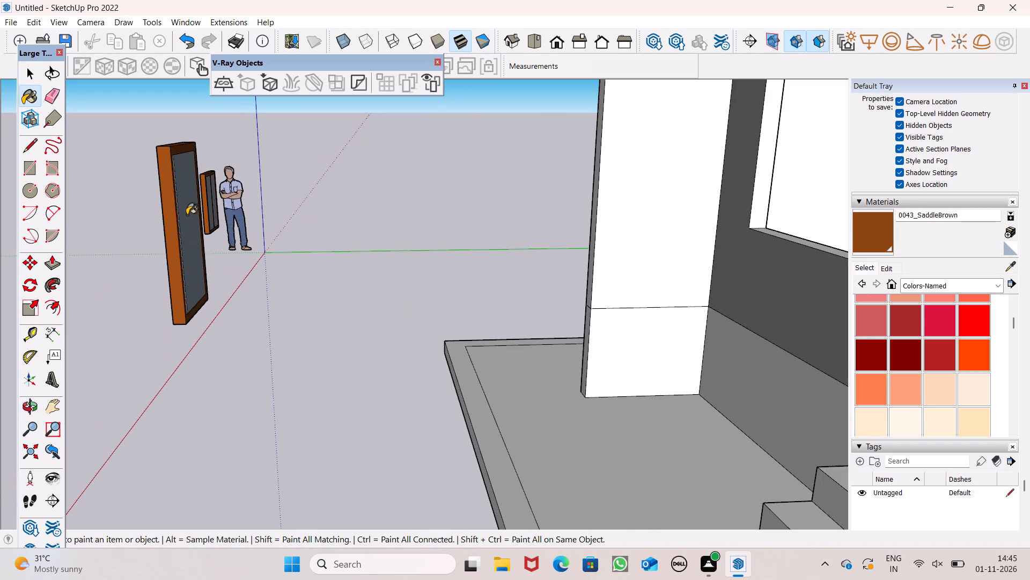
Paint the underside of the door with 0043_SaddleBrown.
middle_drag(271, 316, 598, 295)
scroll(596, 295, up, 1)
scroll(439, 393, down, 1)
middle_drag(340, 425, 395, 342)
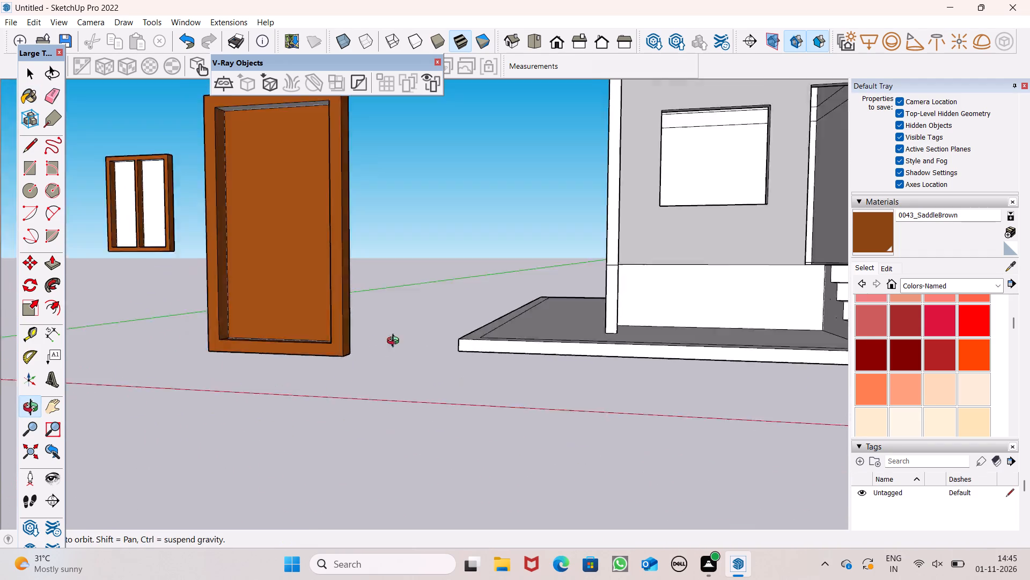
middle_drag(395, 342, 430, 265)
scroll(430, 265, up, 1)
scroll(402, 231, up, 5)
click(407, 194)
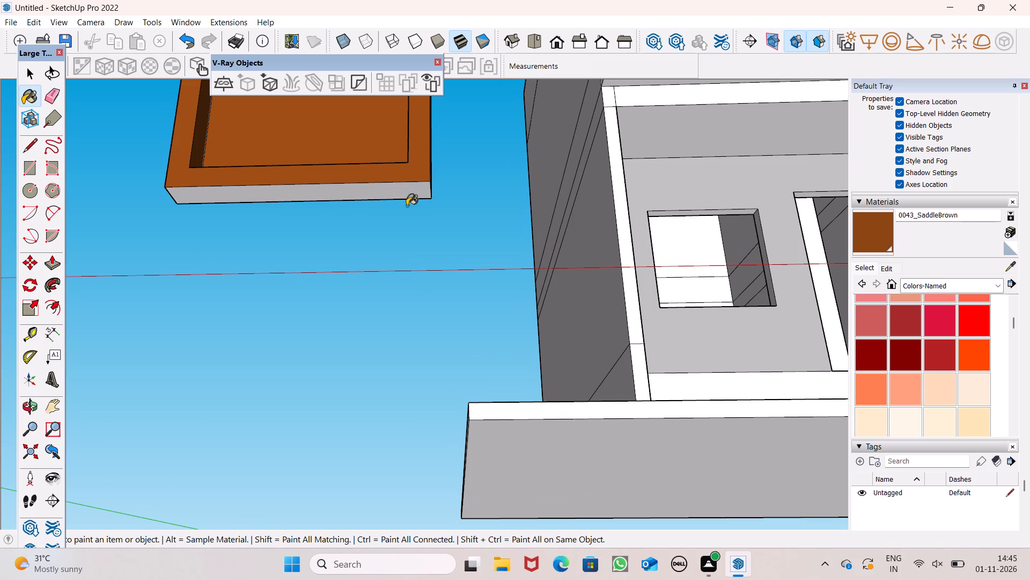
scroll(409, 286, down, 4)
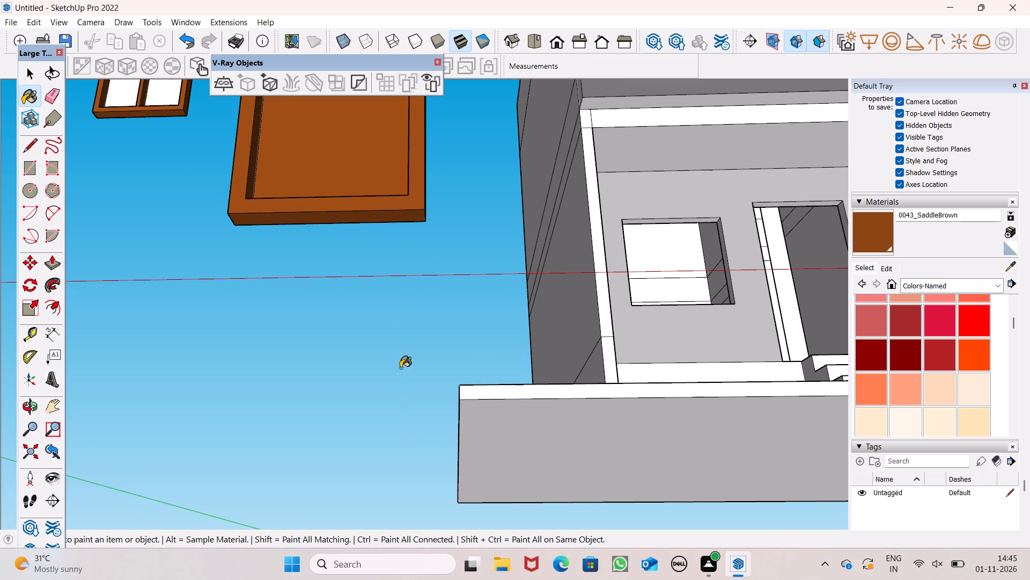
Select all of the door's connected geometry and make it a group.
scroll(400, 369, down, 1)
key(space)
scroll(371, 293, down, 3)
middle_drag(372, 291, 373, 381)
triple_click(361, 364)
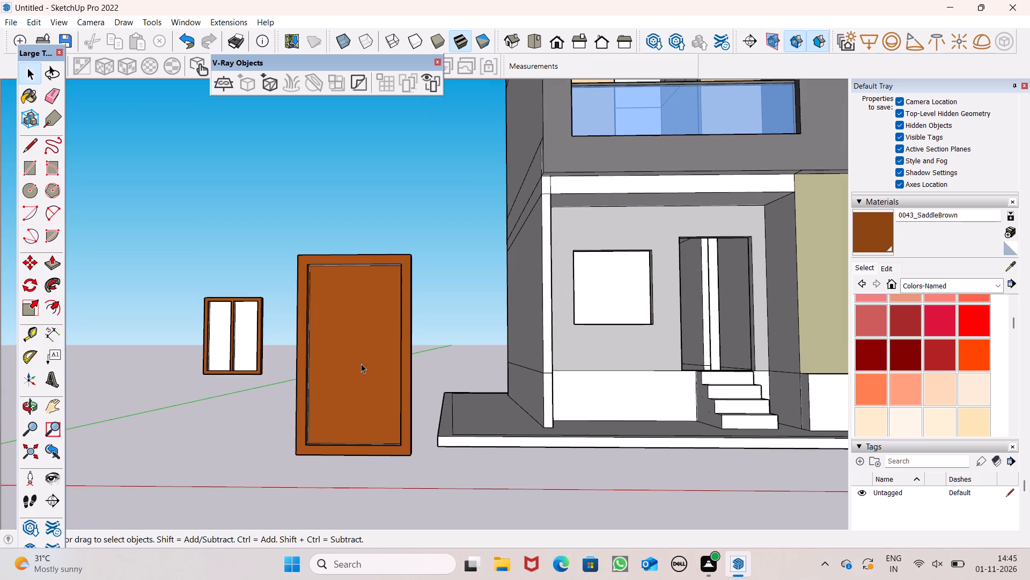
right_click(364, 358)
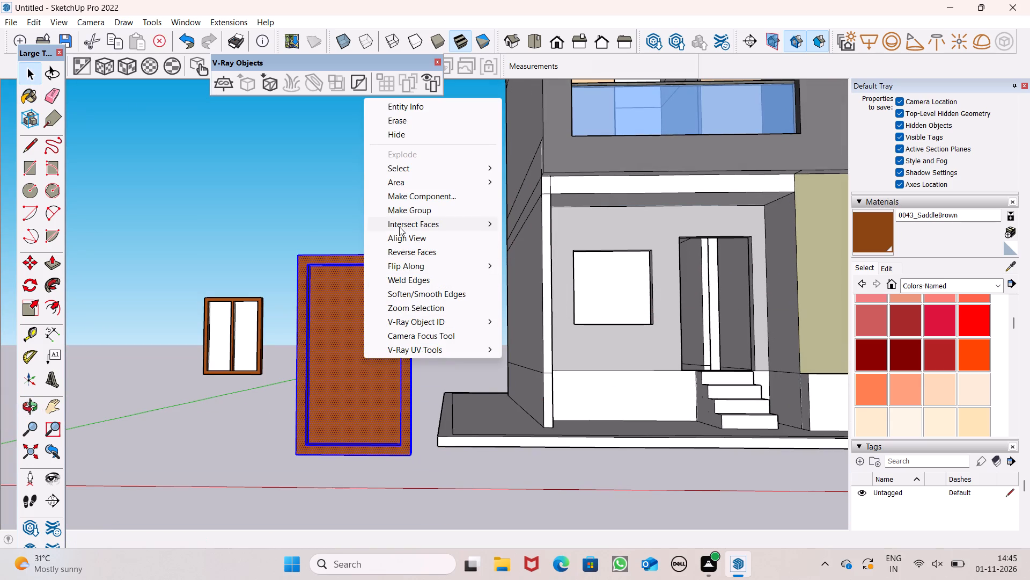
click(406, 213)
click(314, 212)
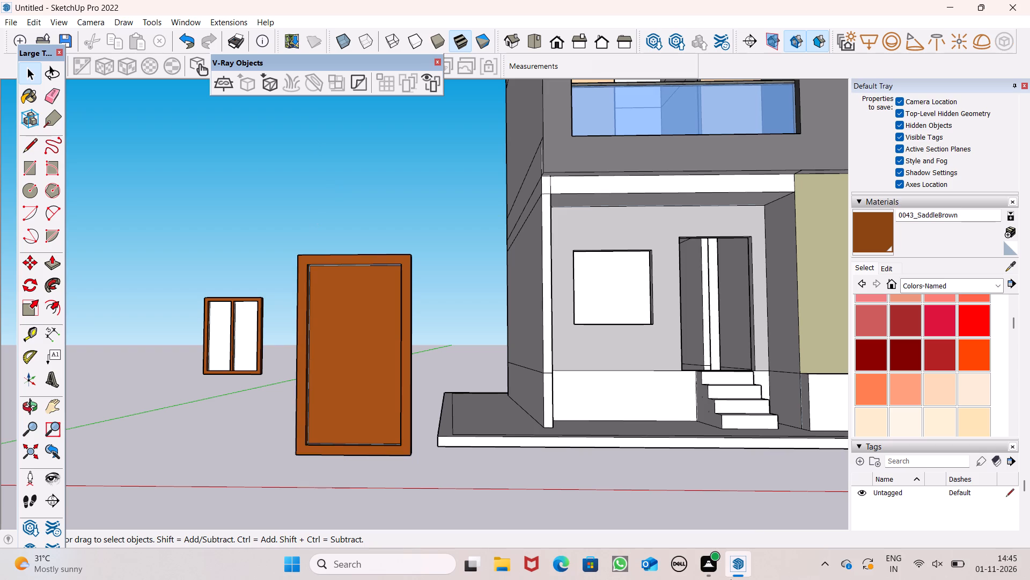
Paint both window panes with Translucent Glass Gray from the Glass and Mirrors collection.
drag(928, 275, 928, 291)
click(931, 290)
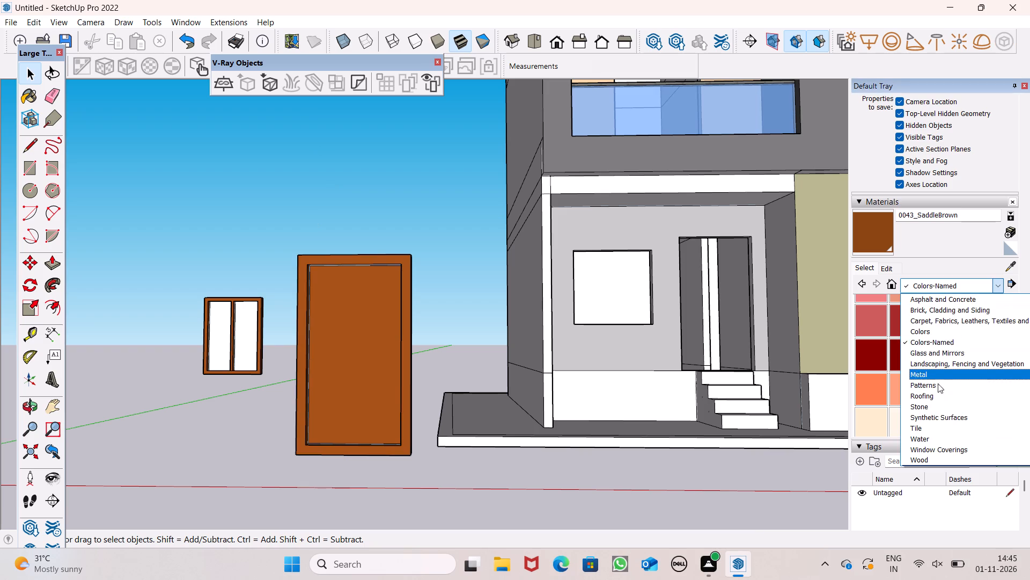
click(940, 358)
click(968, 357)
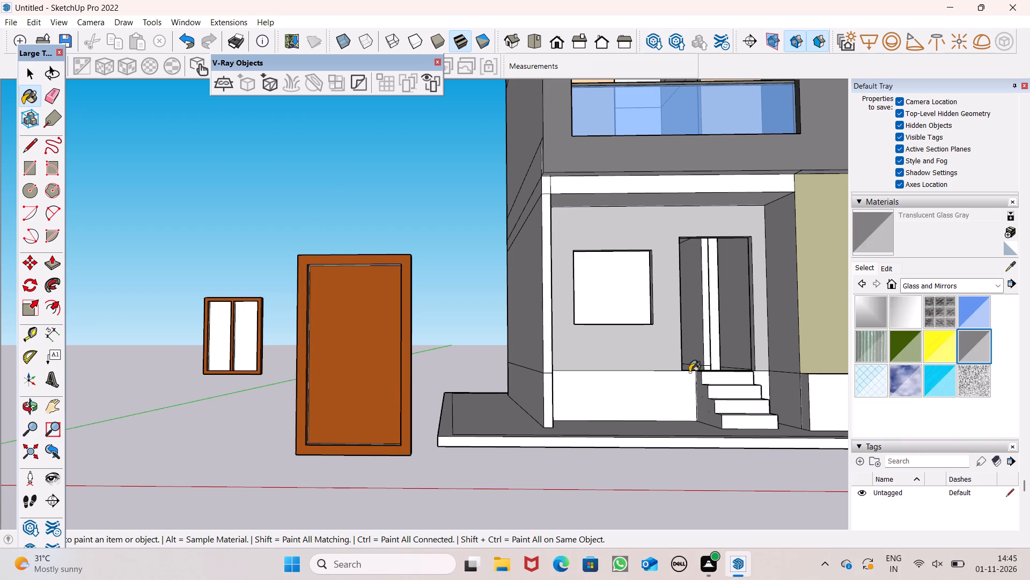
scroll(366, 360, up, 5)
click(171, 329)
click(124, 325)
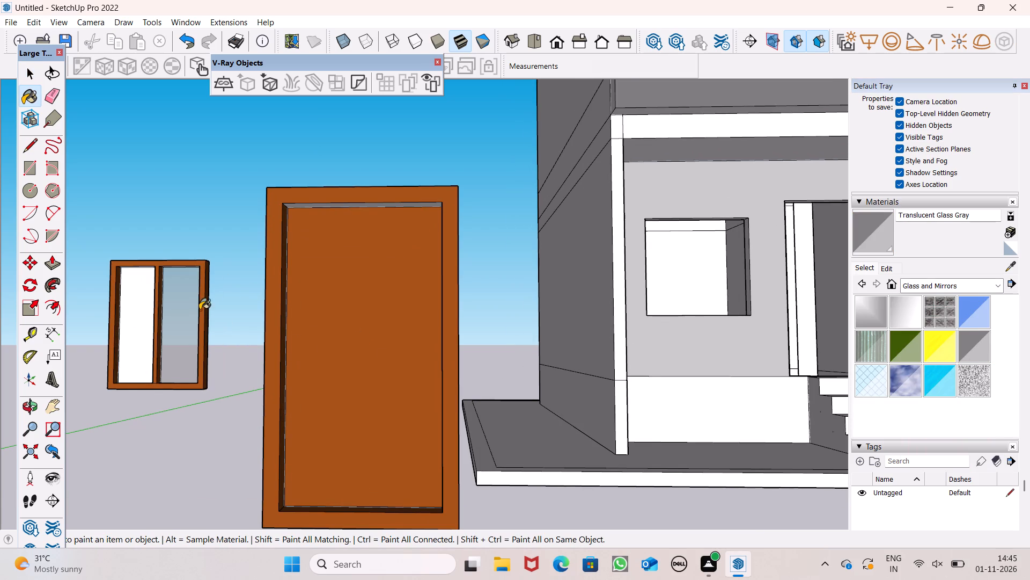
Select all of the window's connected geometry and make it a group.
key(space)
triple_click(183, 335)
click(183, 335)
right_click(184, 336)
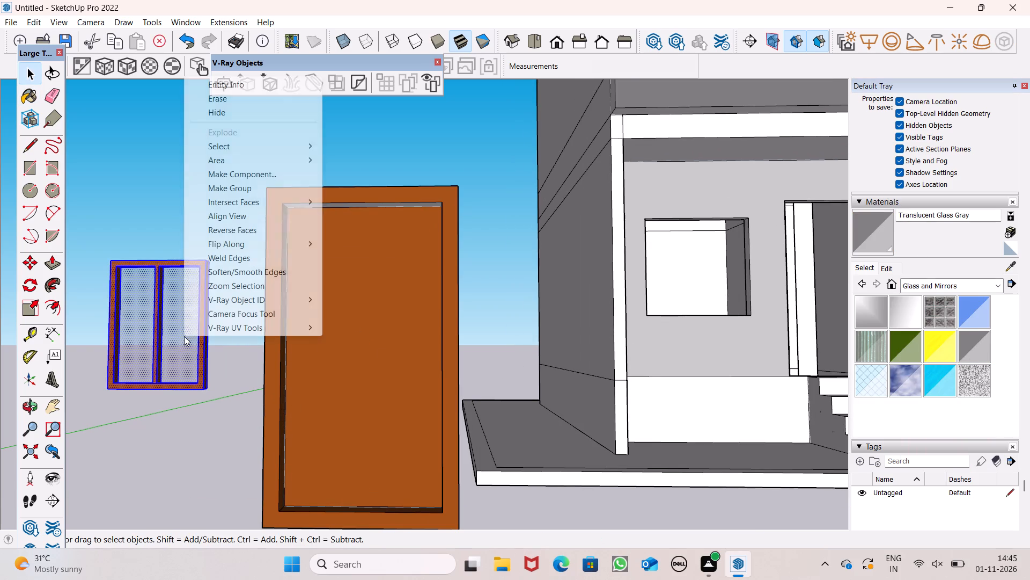
click(248, 187)
Move the window group into the ground-floor wall opening, placing its lower corner at the opening's lower corner nearest the doorway.
scroll(205, 224, down, 5)
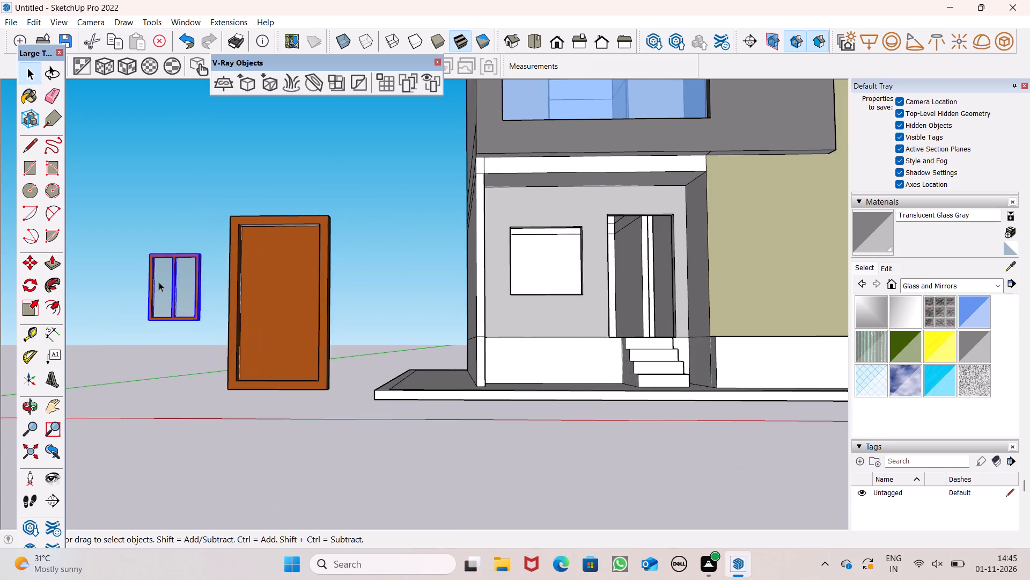
scroll(159, 282, down, 3)
key(m)
key(Return)
scroll(151, 317, down, 4)
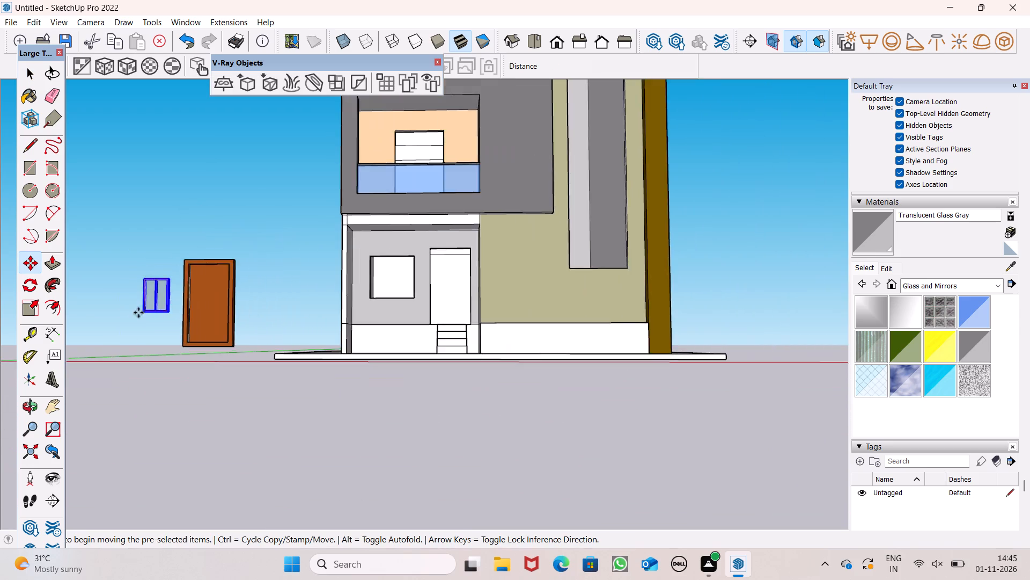
scroll(200, 289, up, 6)
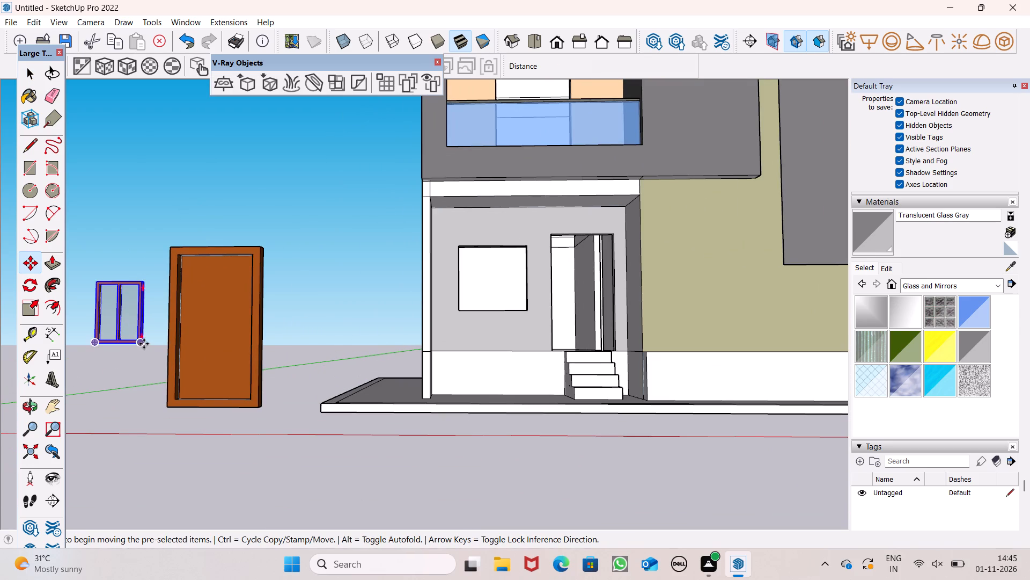
drag(144, 344, 528, 308)
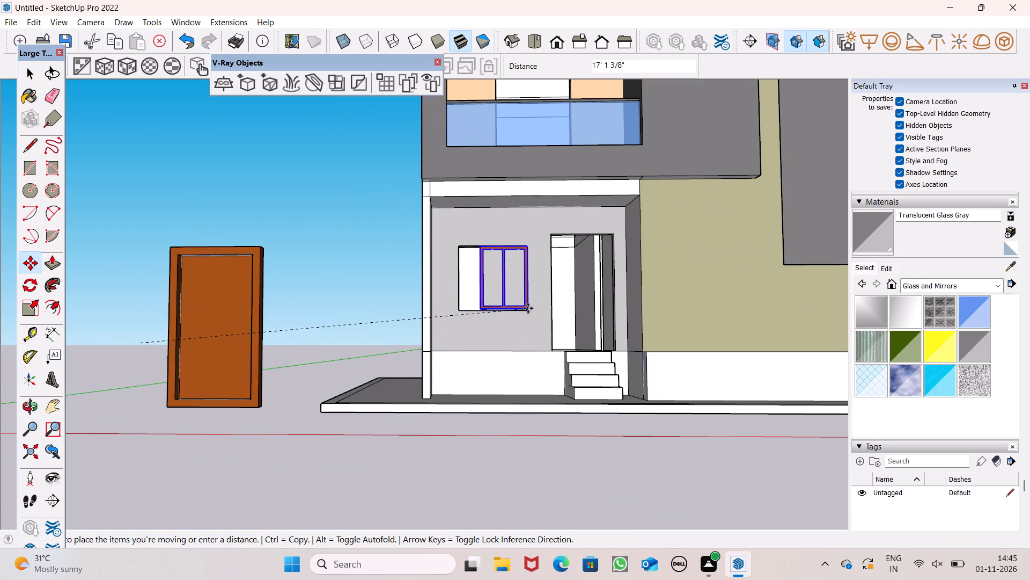
drag(528, 308, 525, 311)
scroll(493, 247, up, 7)
scroll(499, 270, down, 5)
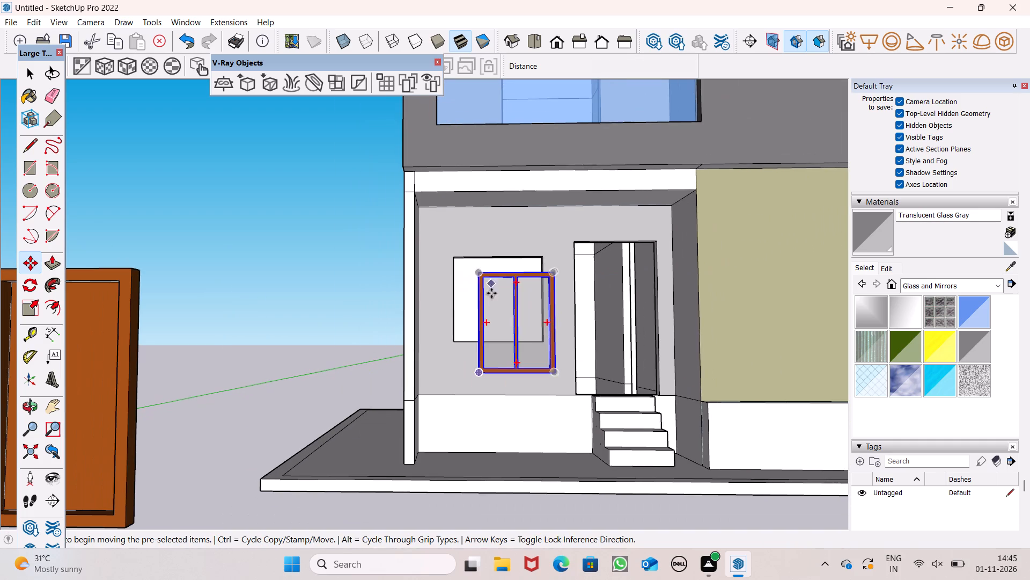
drag(558, 374, 519, 305)
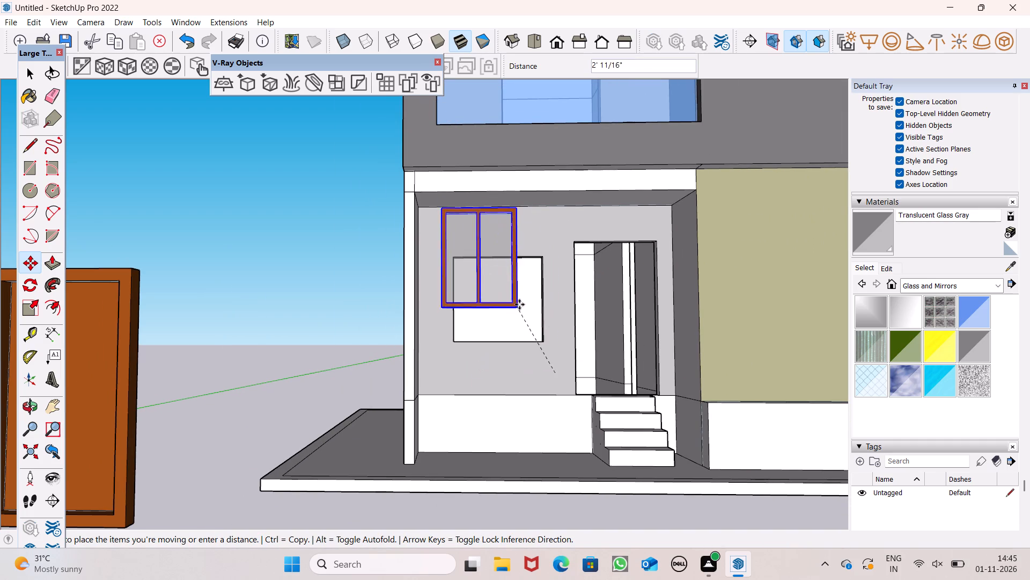
drag(519, 305, 512, 337)
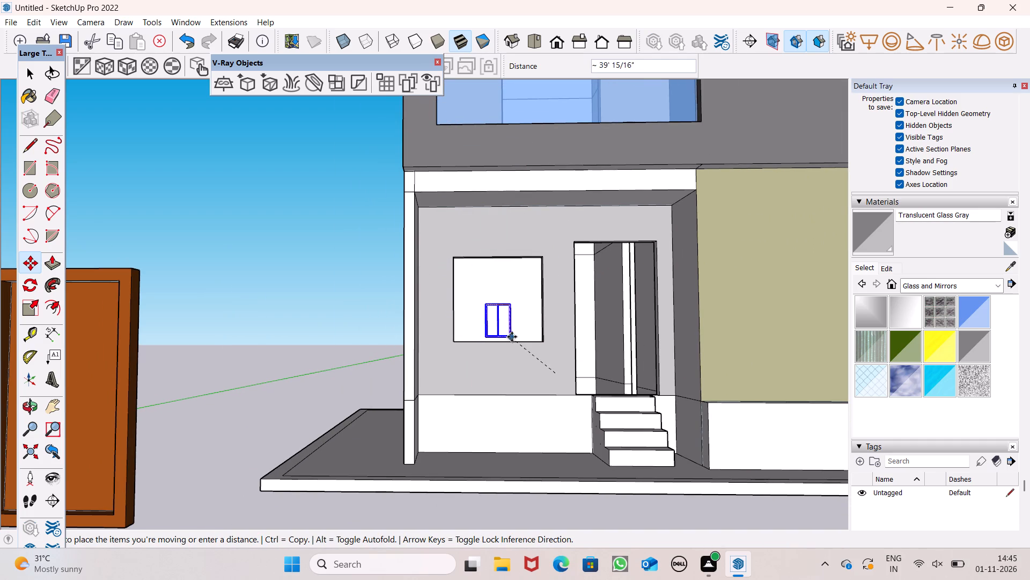
drag(512, 337, 542, 341)
scroll(484, 302, up, 8)
scroll(501, 295, down, 5)
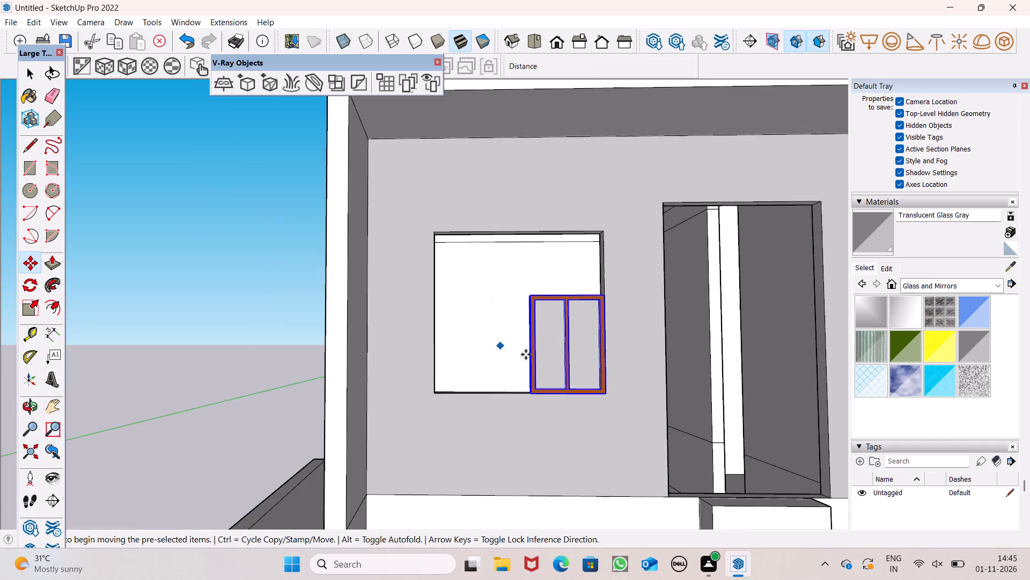
Scale the window group along the red axis until it spans the full width of the wall opening.
middle_drag(648, 387, 691, 480)
scroll(588, 326, up, 4)
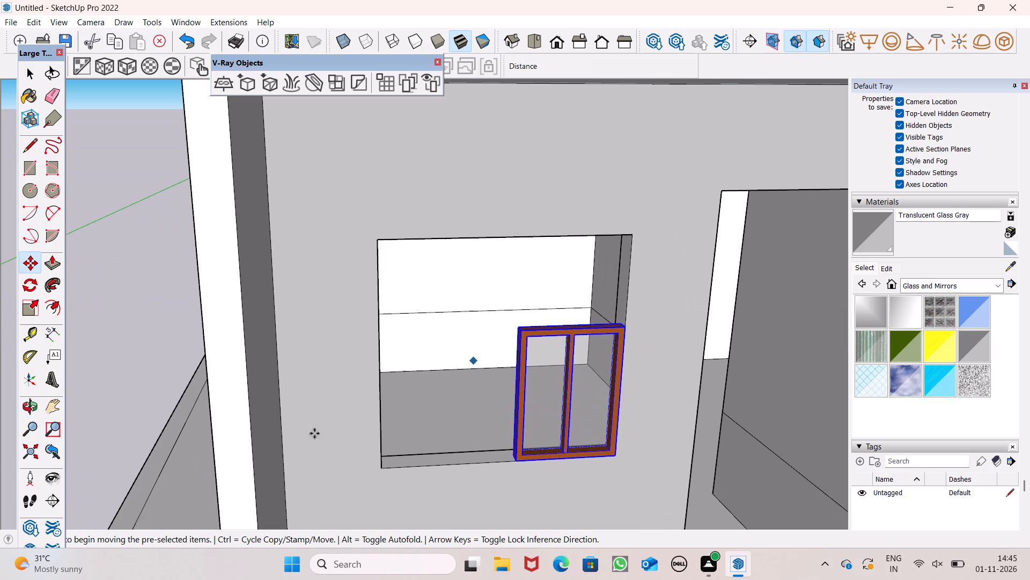
click(30, 316)
middle_drag(379, 480, 425, 501)
scroll(472, 475, up, 3)
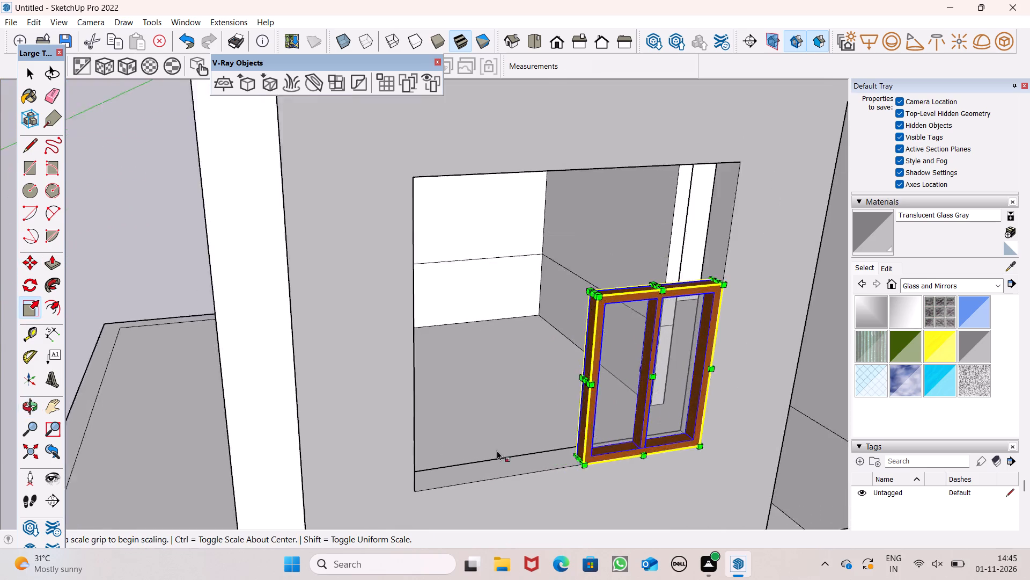
scroll(497, 451, up, 2)
drag(642, 335, 631, 343)
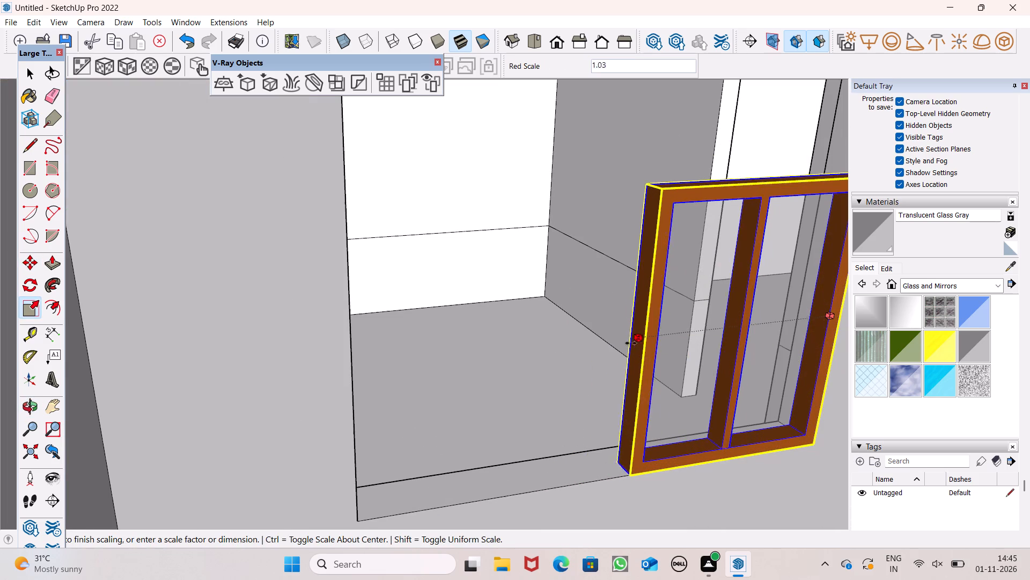
drag(631, 343, 355, 361)
scroll(389, 430, down, 4)
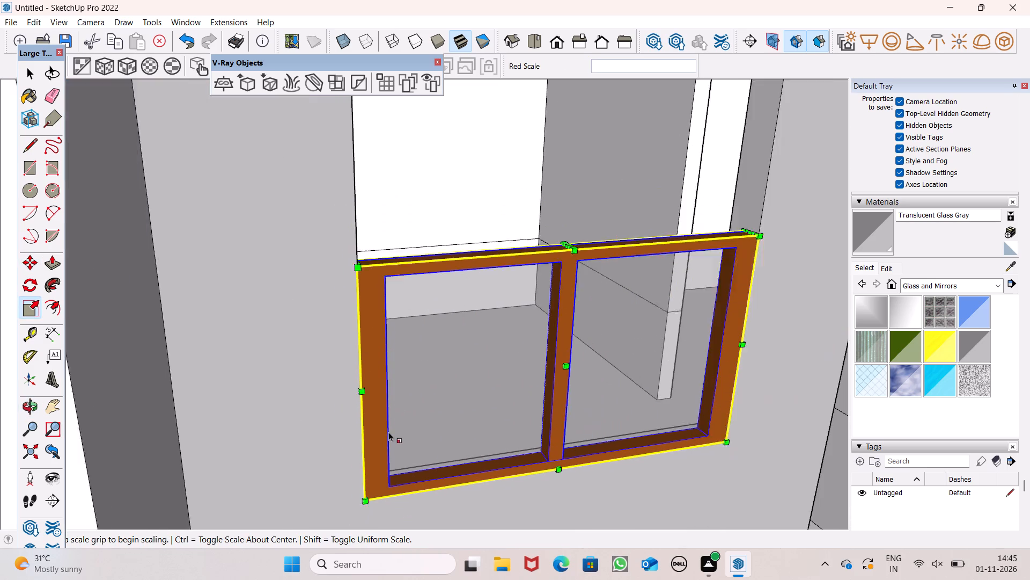
Scale the window group upward along the blue axis by 1.66 to fill the opening's height, and deselect it.
scroll(388, 432, down, 2)
scroll(465, 129, up, 5)
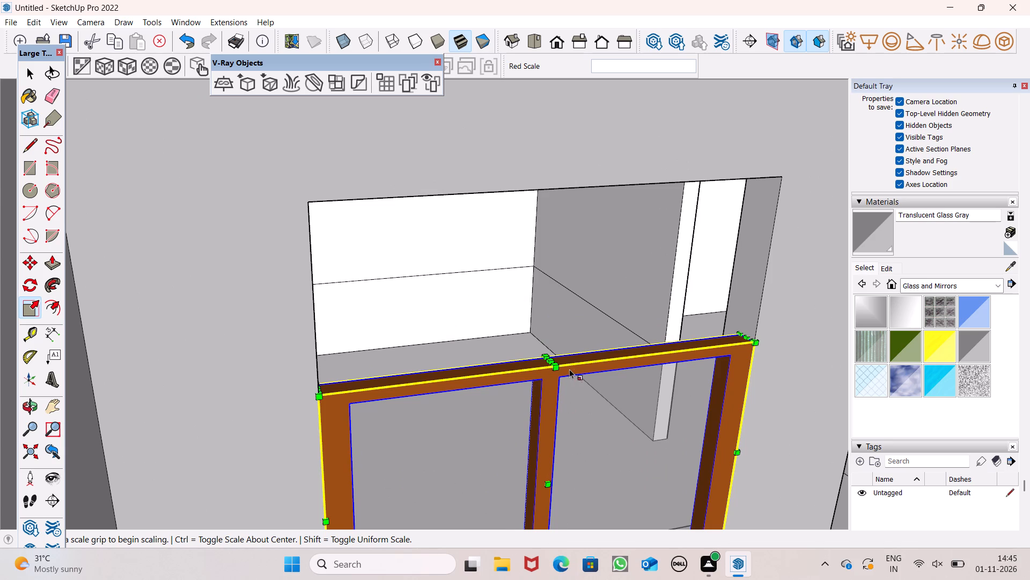
drag(556, 382, 473, 194)
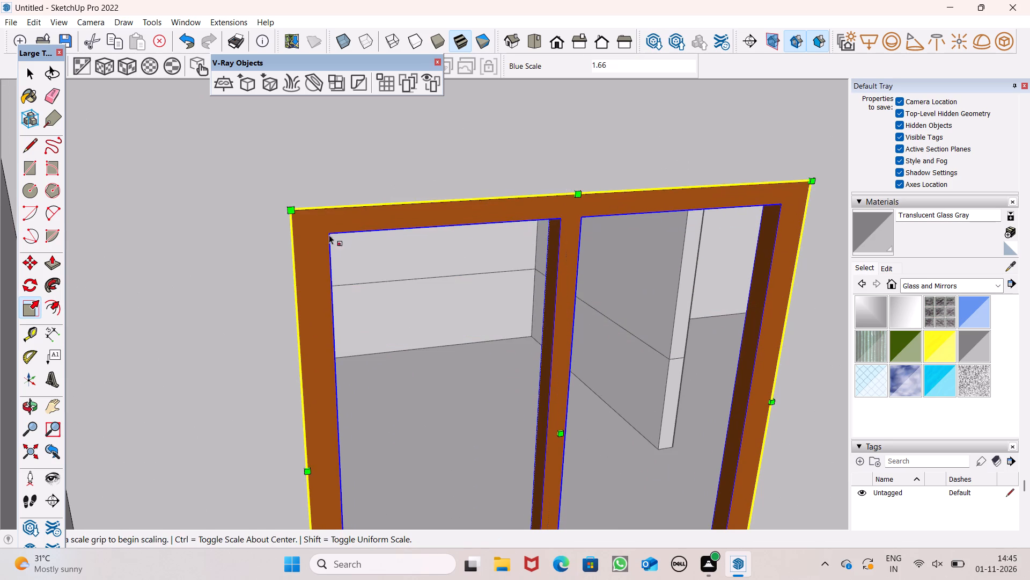
scroll(321, 236, down, 7)
scroll(238, 234, down, 6)
key(space)
scroll(238, 234, down, 5)
middle_drag(305, 306, 275, 305)
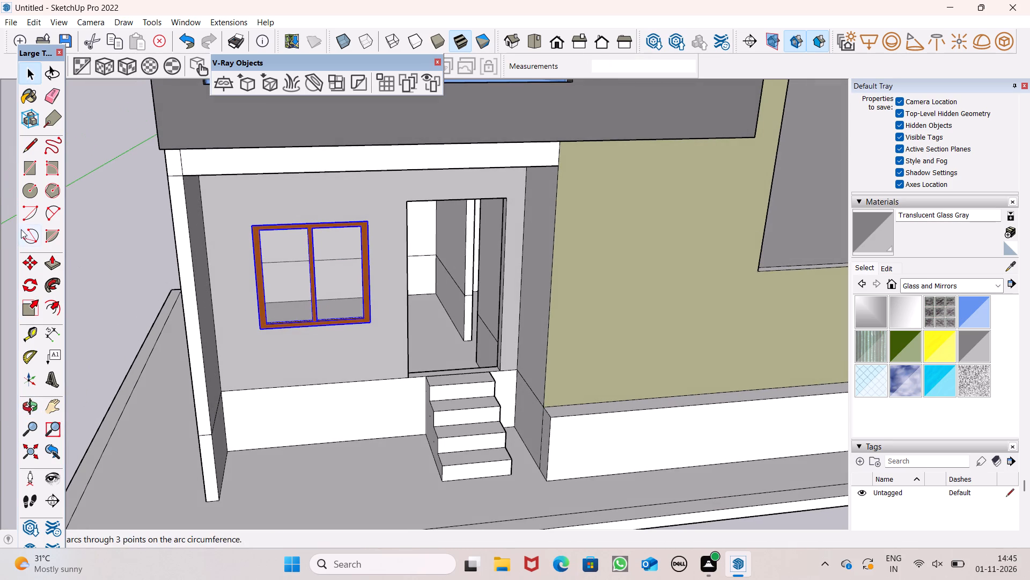
click(110, 226)
Move the brown door group into the ground-floor doorway, placing its lower corner at the opening's lower corner farthest from the window.
scroll(131, 233, down, 6)
scroll(279, 251, down, 6)
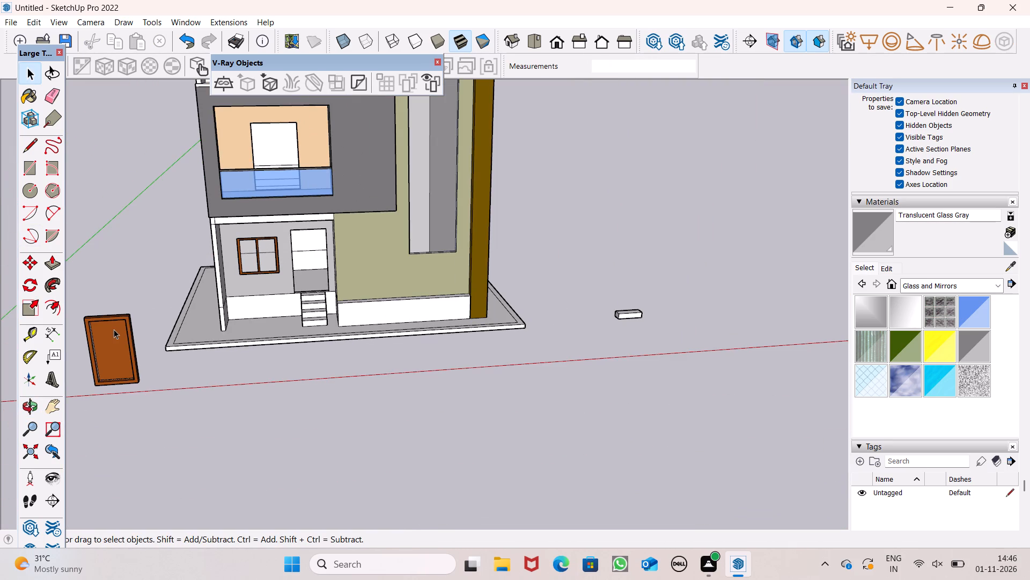
click(113, 333)
scroll(146, 345, up, 3)
drag(102, 366, 109, 360)
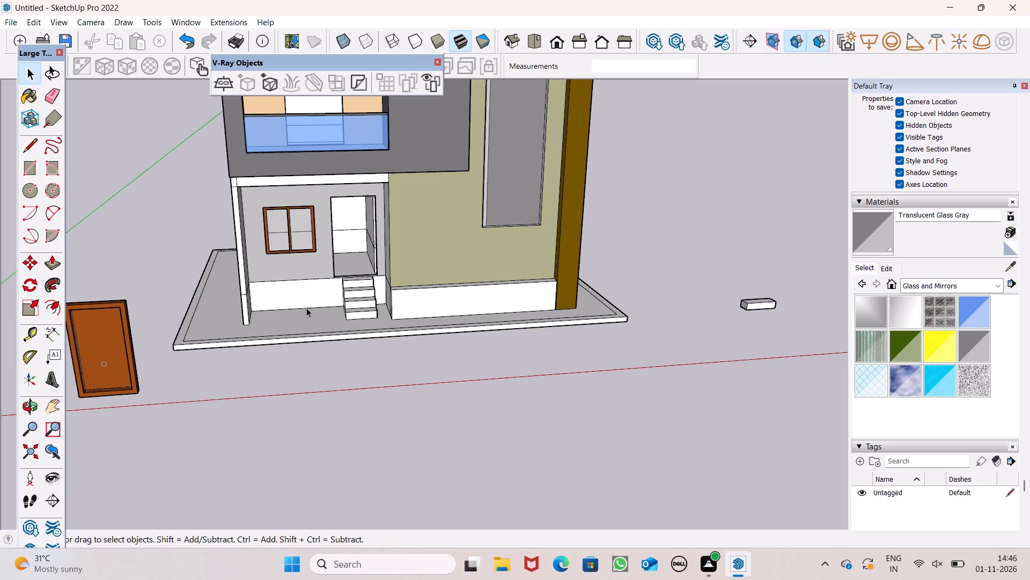
drag(90, 359, 98, 354)
click(101, 356)
key(m)
key(Return)
scroll(119, 357, up, 3)
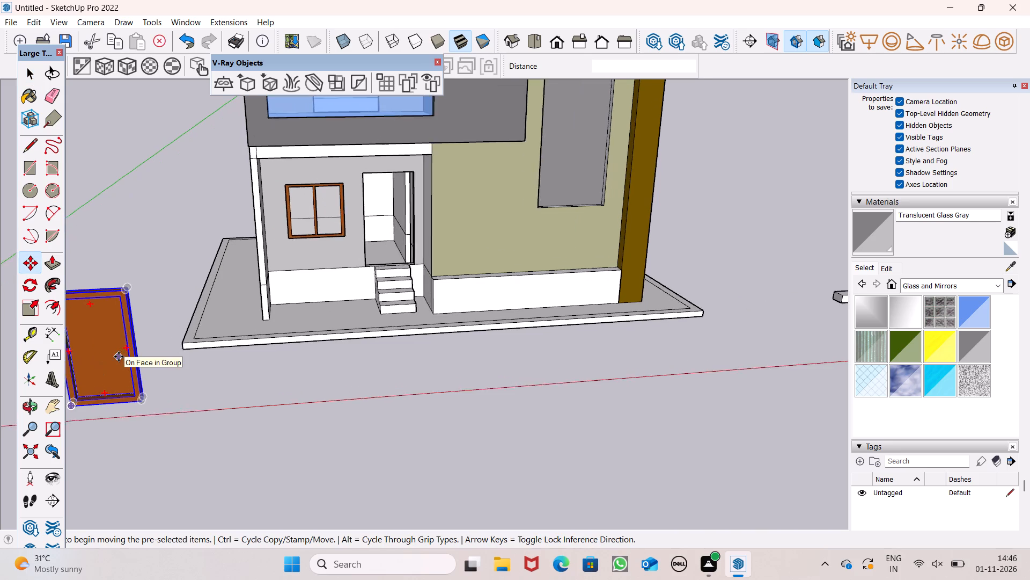
drag(149, 410, 386, 289)
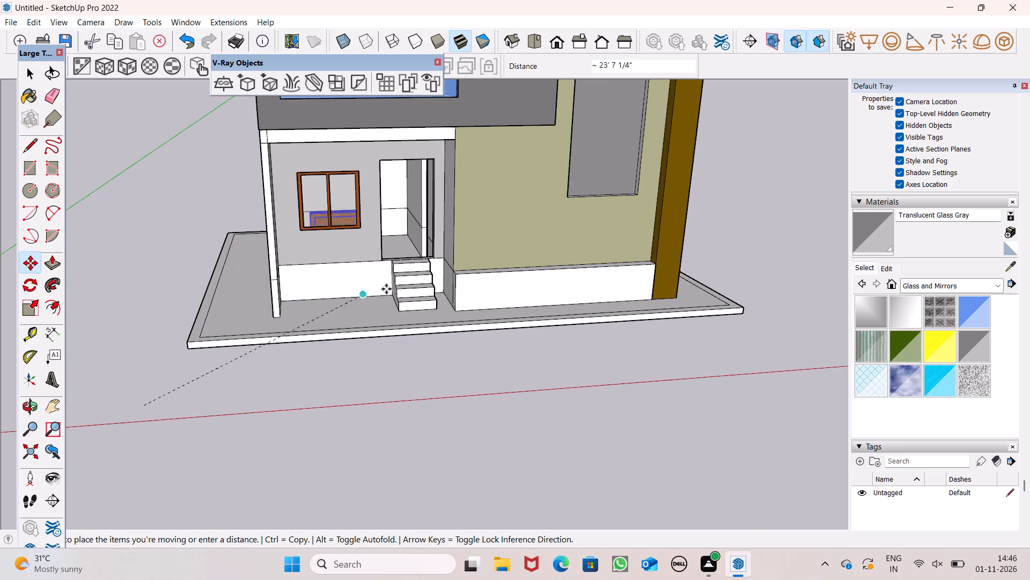
drag(386, 289, 432, 258)
scroll(401, 160, up, 5)
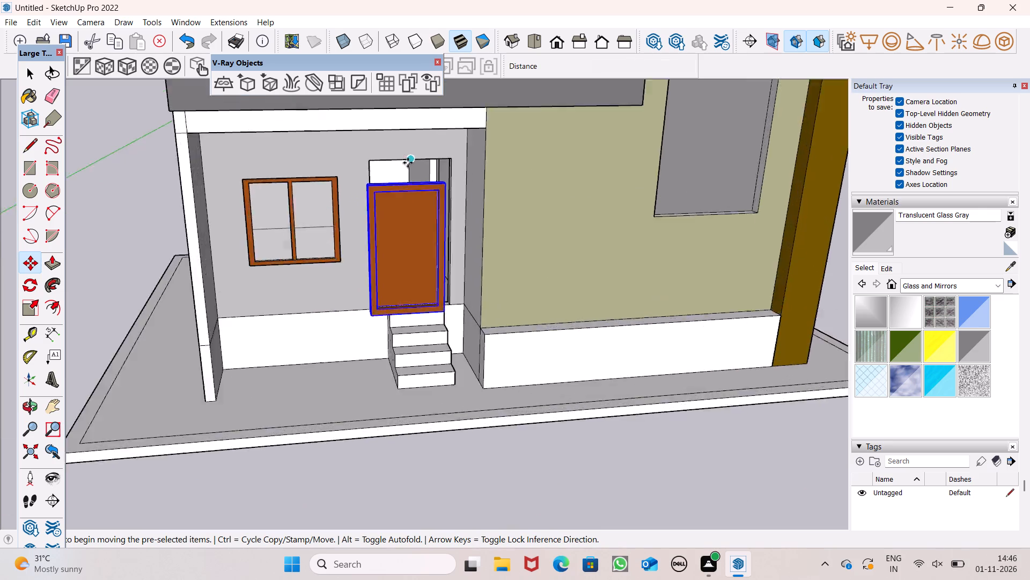
scroll(408, 163, up, 3)
drag(464, 422, 471, 394)
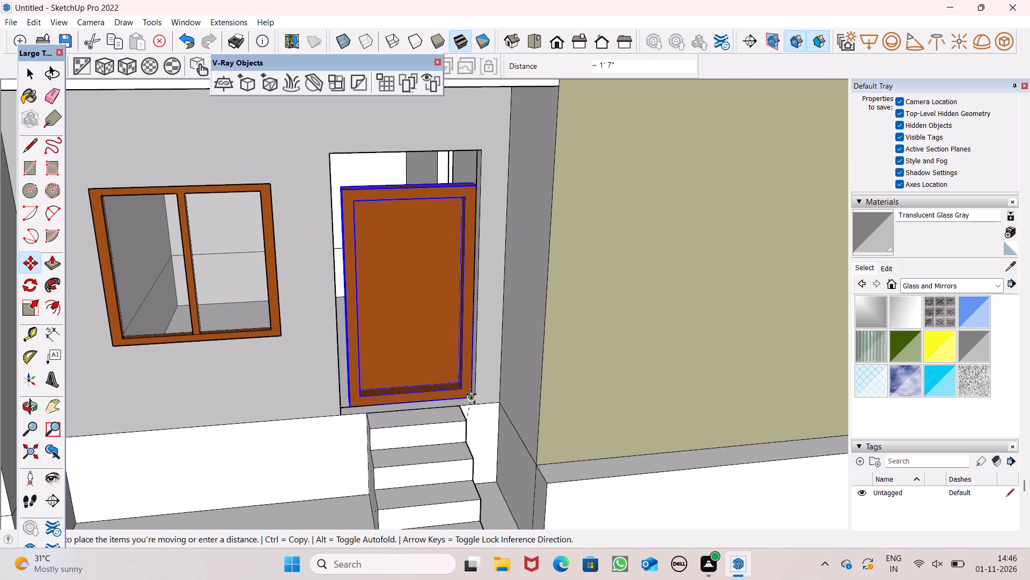
drag(471, 394, 473, 399)
Scale the door group along the red axis until it spans the full width of the doorway.
scroll(404, 339, down, 2)
middle_drag(426, 375, 534, 433)
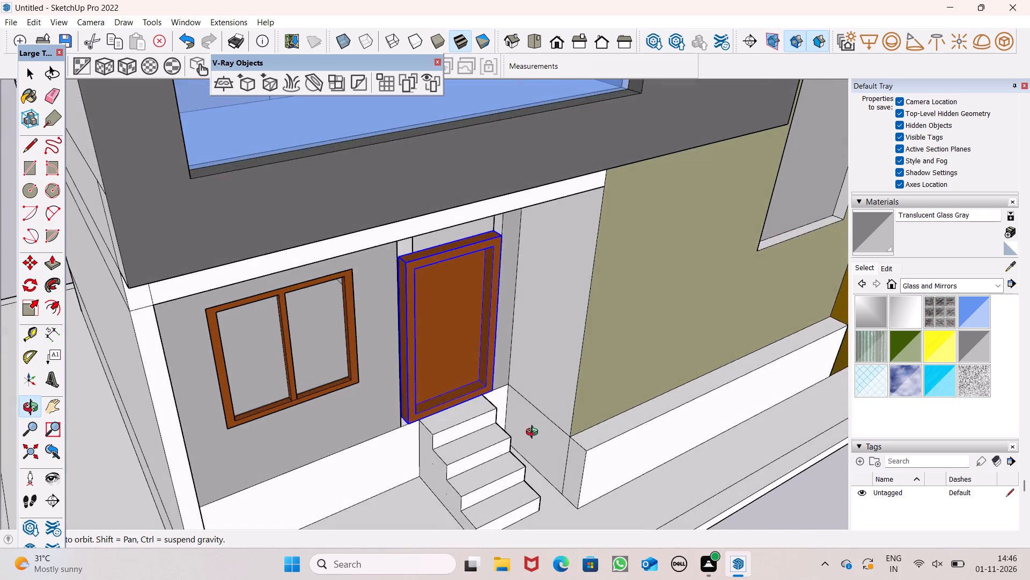
middle_drag(534, 433, 519, 400)
scroll(418, 235, up, 6)
scroll(398, 259, down, 4)
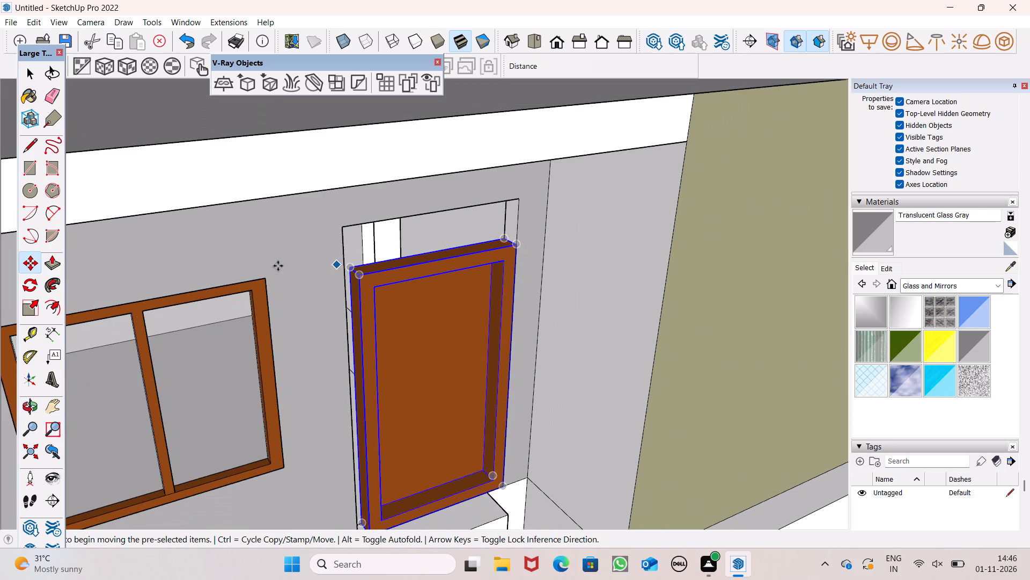
click(20, 306)
scroll(222, 395, up, 2)
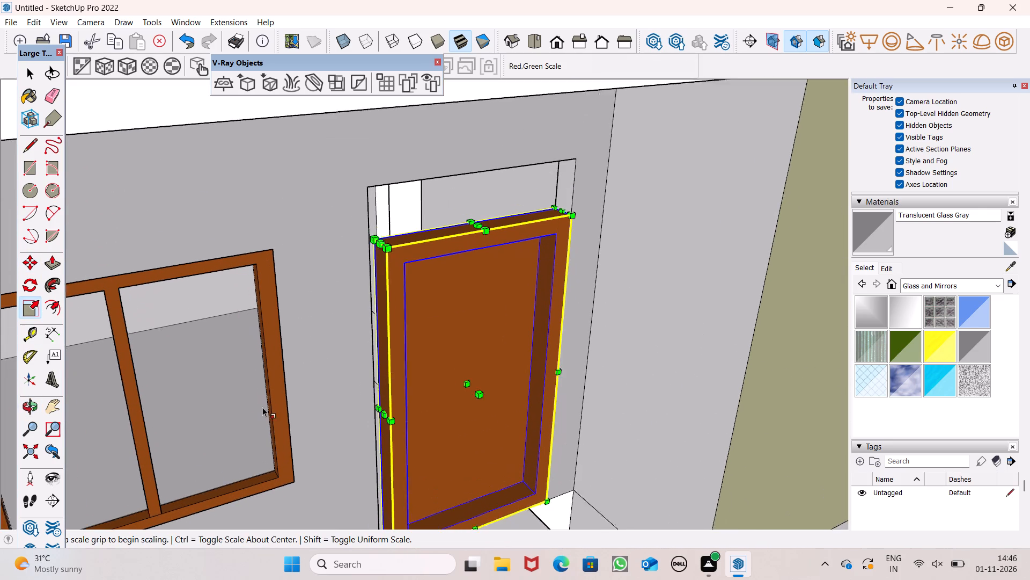
scroll(262, 407, up, 1)
drag(394, 417, 382, 419)
Scale the door group upward along the blue axis to the top of the doorway, and deselect it.
scroll(481, 113, up, 5)
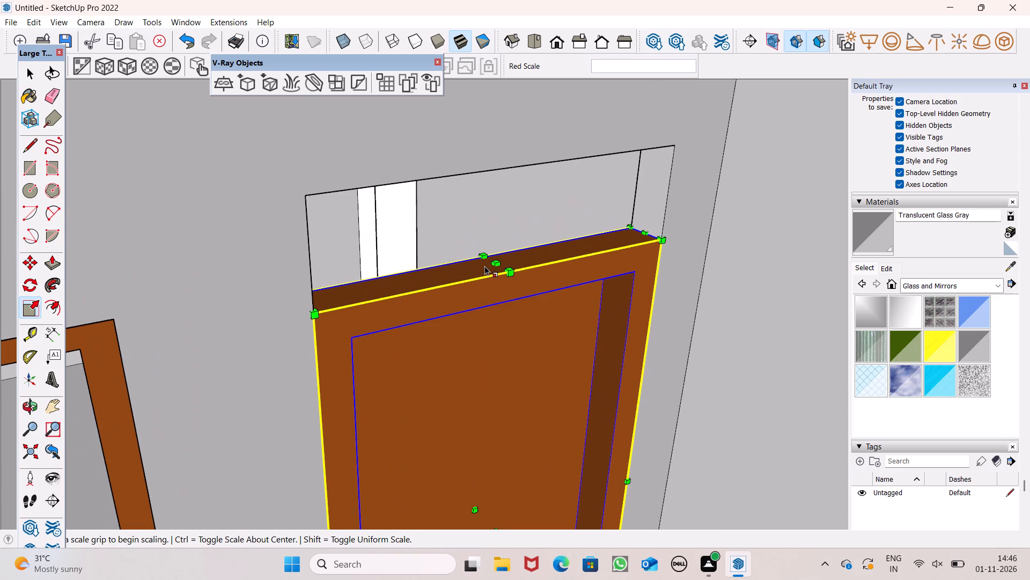
drag(501, 264, 459, 173)
scroll(360, 183, down, 7)
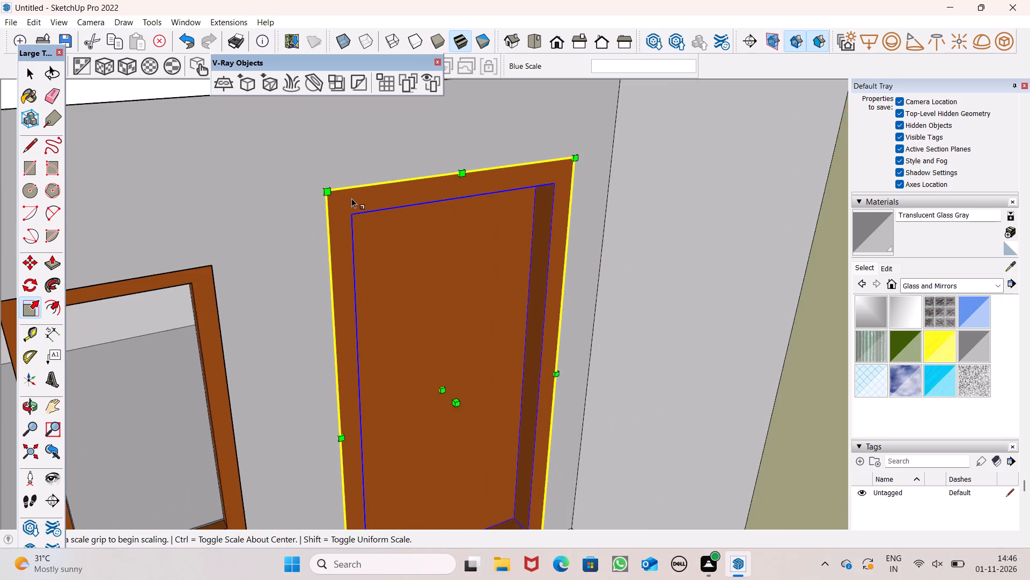
key(space)
scroll(351, 198, down, 13)
middle_drag(388, 257, 310, 252)
scroll(315, 252, down, 7)
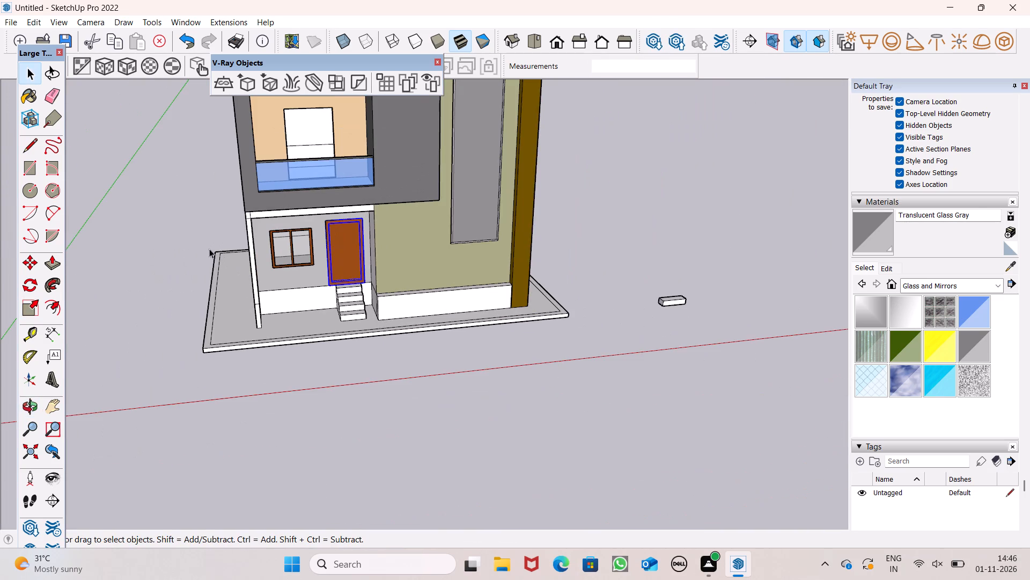
click(162, 218)
Delete the small loose box standing on the ground beside the building.
scroll(312, 272, down, 4)
middle_drag(277, 279, 465, 299)
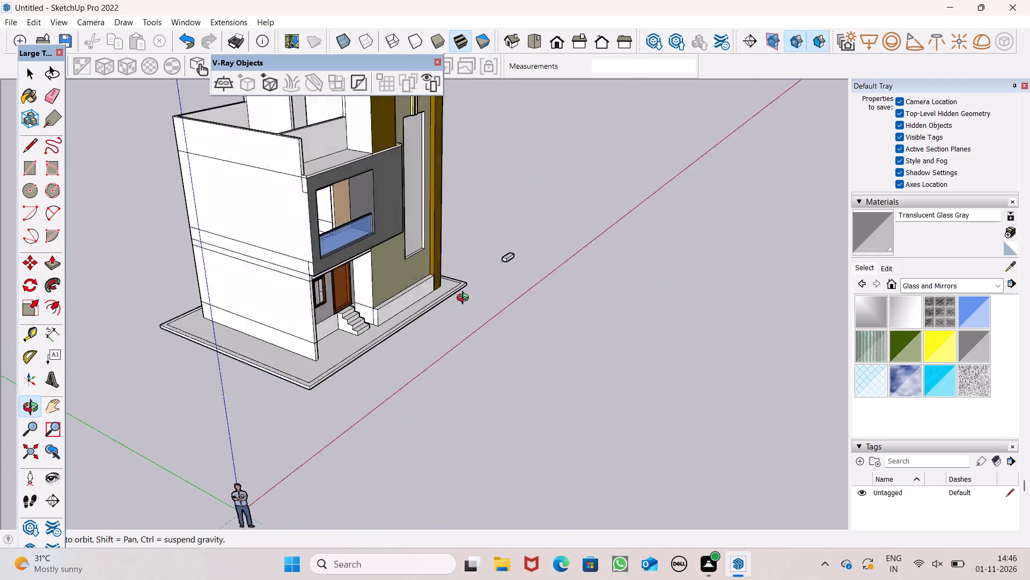
middle_drag(465, 299, 283, 316)
scroll(574, 293, up, 6)
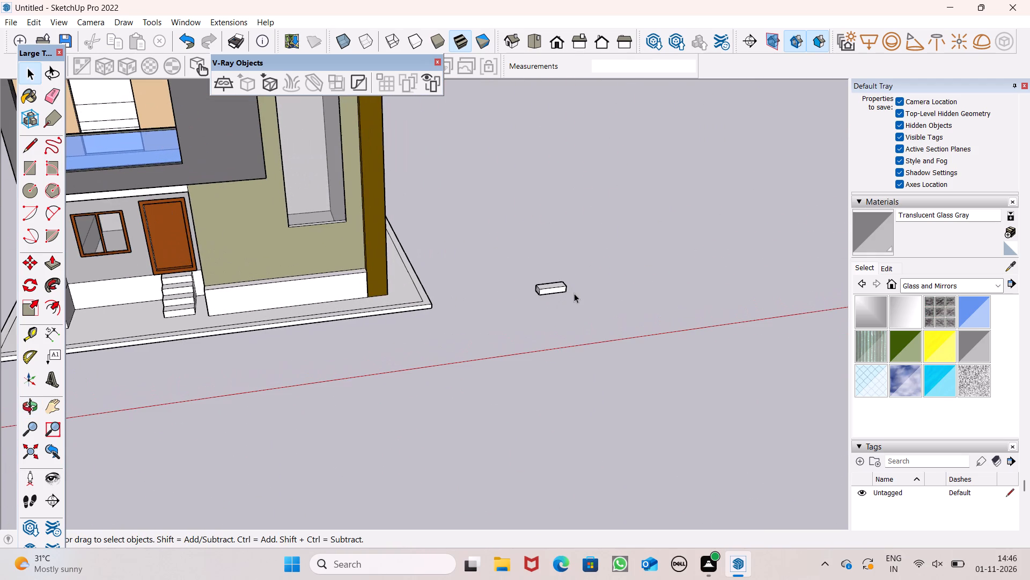
click(548, 286)
key(Delete)
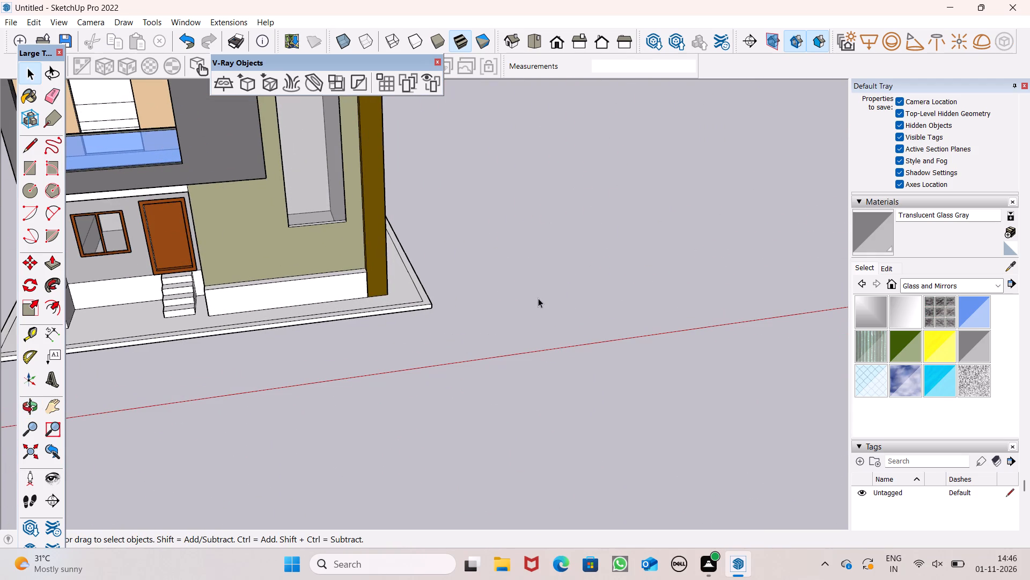
Erase the horizontal seam lines on the building's plain side wall, including the parapet, floor-level and plinth lines.
scroll(535, 303, down, 3)
middle_drag(291, 313, 616, 334)
scroll(616, 331, down, 4)
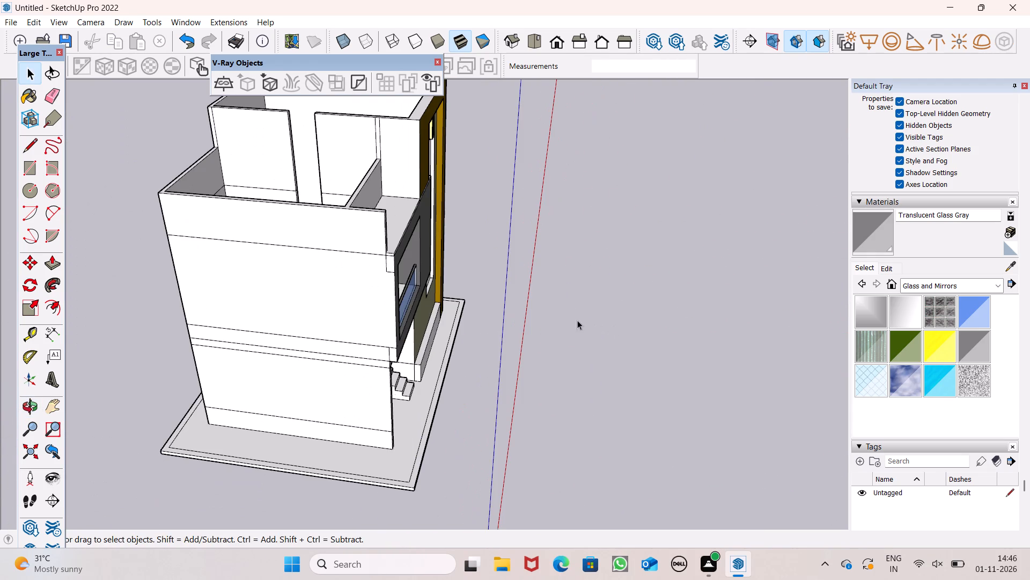
click(54, 107)
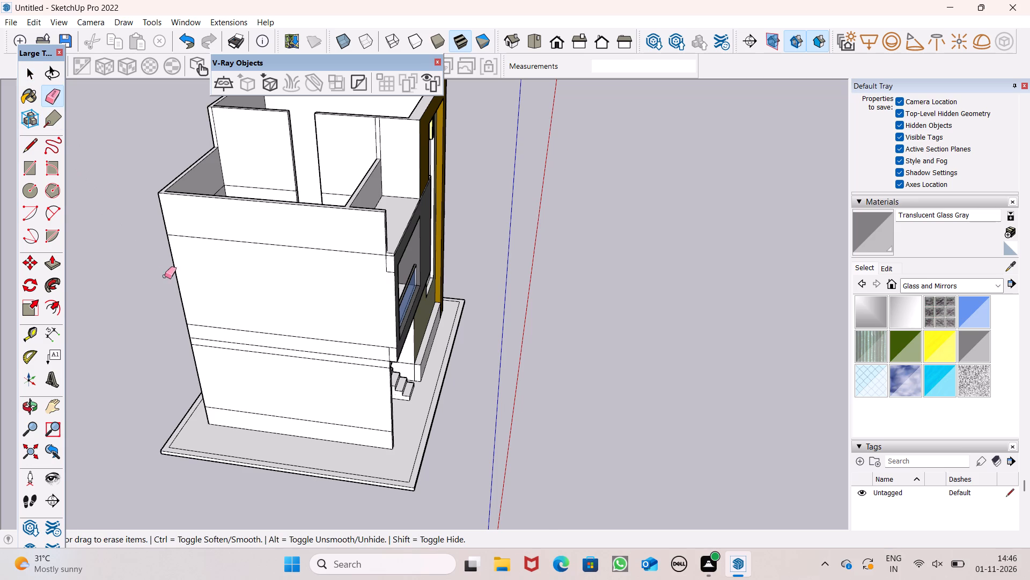
scroll(178, 289, up, 2)
drag(264, 219, 278, 368)
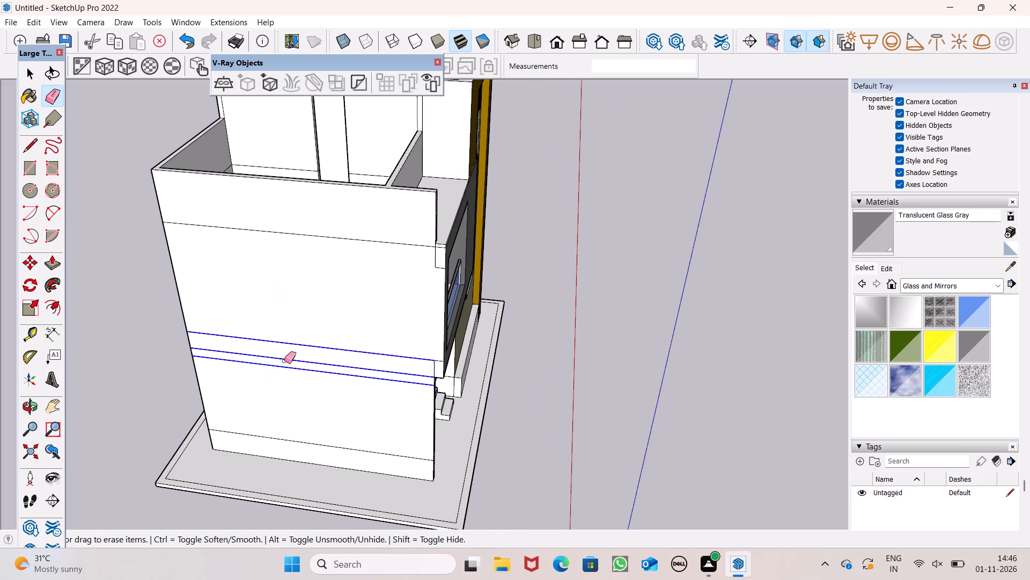
drag(311, 234, 311, 264)
middle_drag(356, 357, 374, 263)
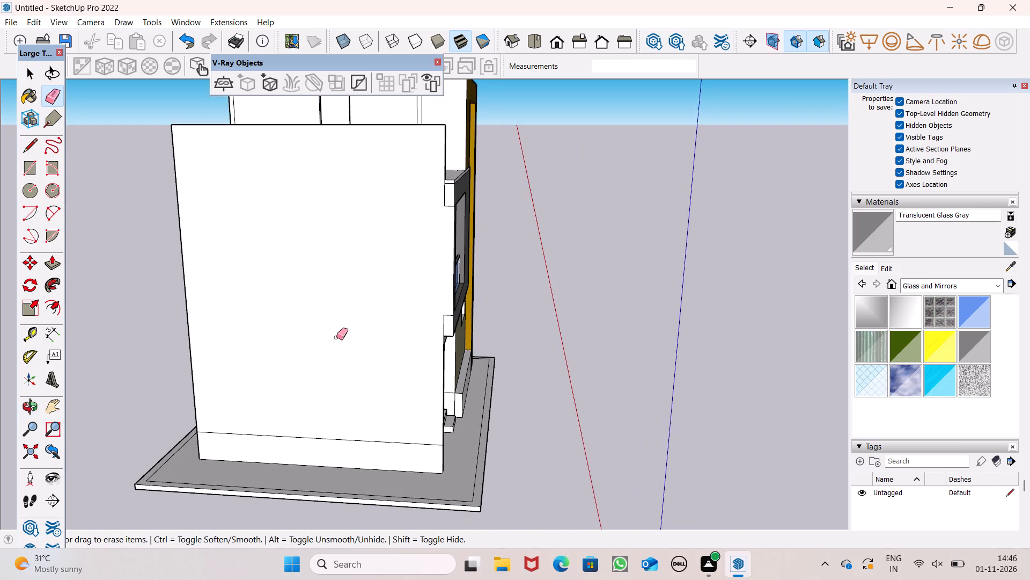
scroll(325, 447, up, 1)
drag(299, 454, 304, 426)
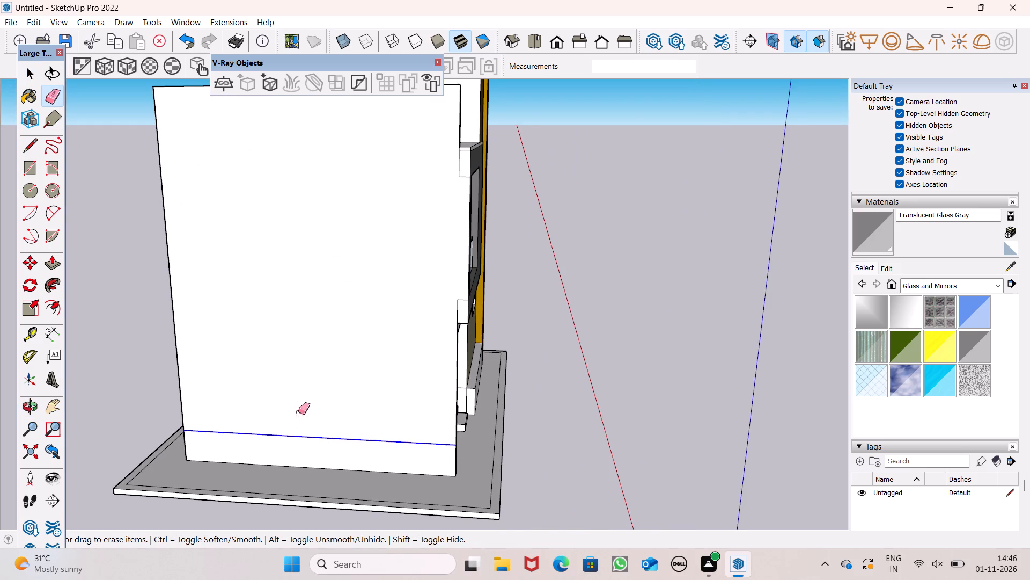
Erase the horizontal floor and plinth lines and the vertical seam on the building's rear wall.
scroll(283, 395, down, 4)
middle_drag(33, 412, 471, 404)
scroll(275, 347, down, 4)
middle_drag(84, 367, 414, 388)
scroll(255, 333, up, 4)
drag(228, 253, 231, 275)
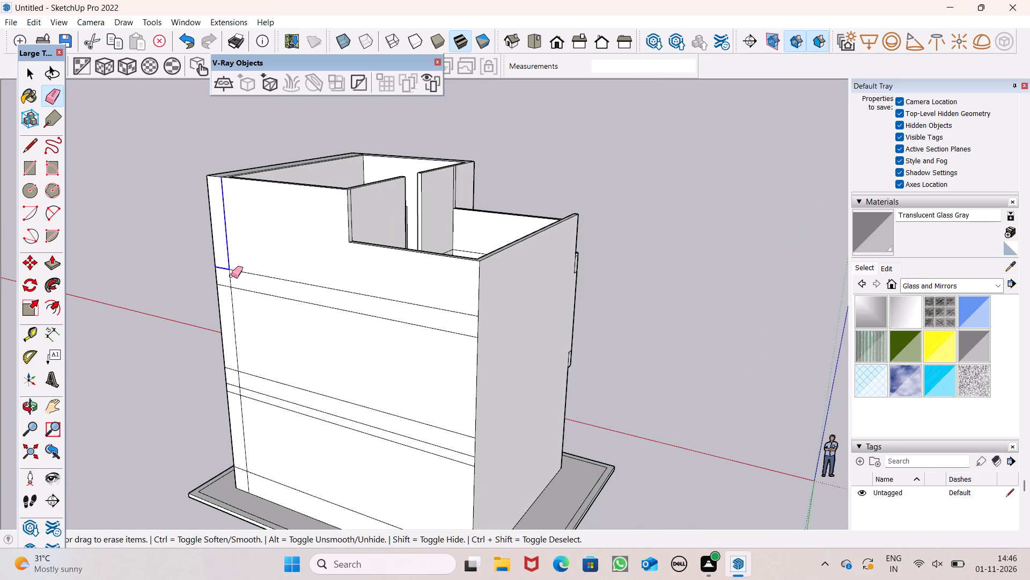
drag(231, 275, 266, 438)
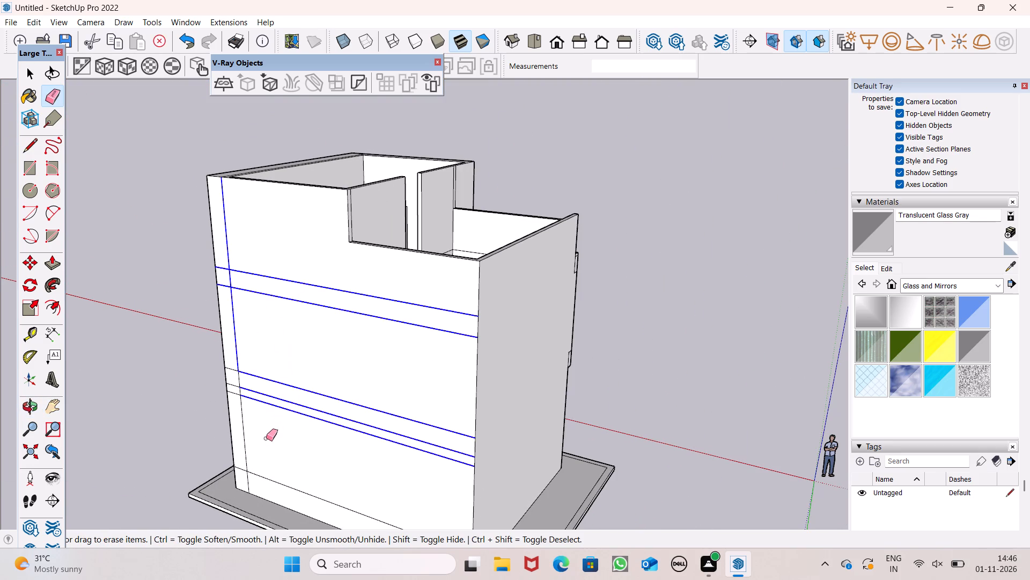
drag(266, 438, 235, 361)
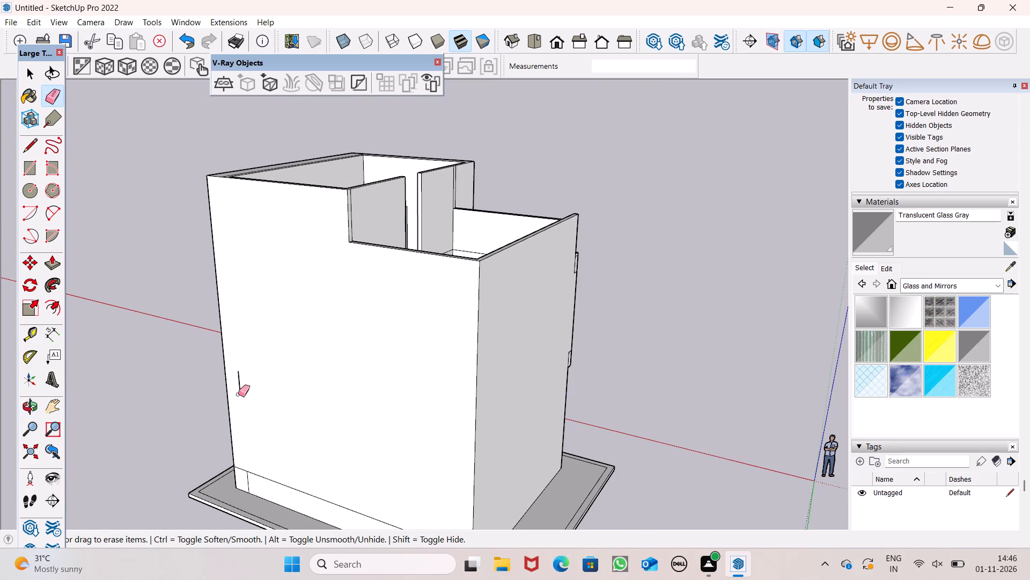
drag(246, 383, 243, 367)
click(238, 389)
scroll(242, 487, up, 4)
click(254, 472)
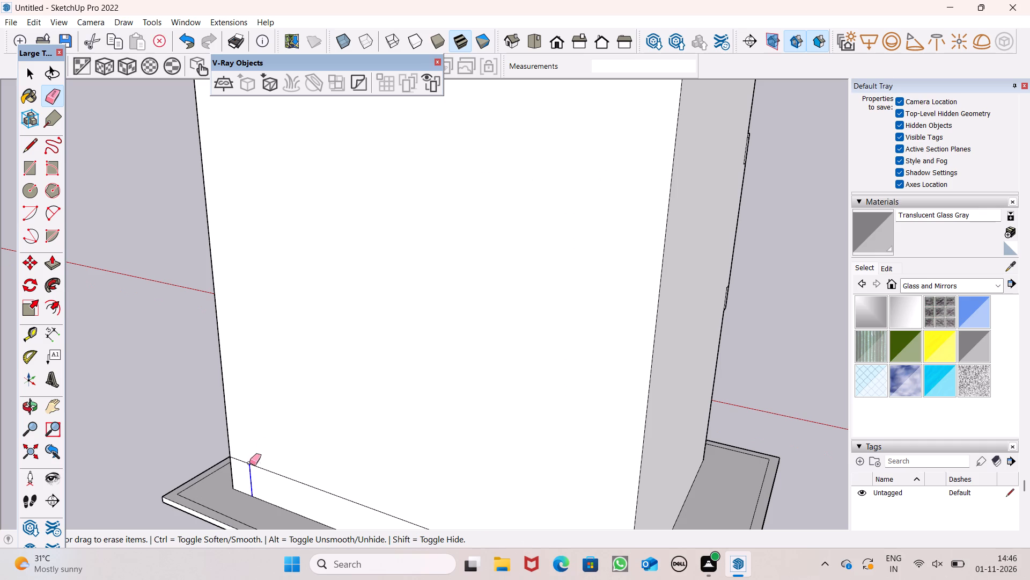
drag(267, 453, 266, 472)
Erase the vertical seam line on the rooftop room's doorway wall, near its outer corner.
scroll(276, 392, down, 6)
scroll(294, 392, up, 1)
middle_drag(295, 393, 84, 450)
scroll(287, 221, up, 2)
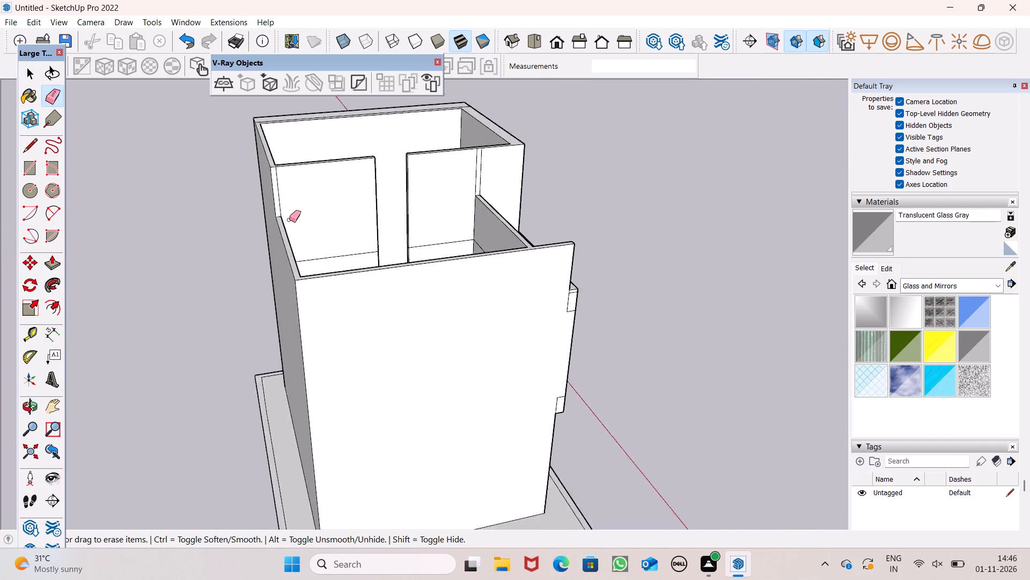
scroll(289, 220, up, 3)
drag(563, 162, 570, 158)
scroll(459, 343, down, 7)
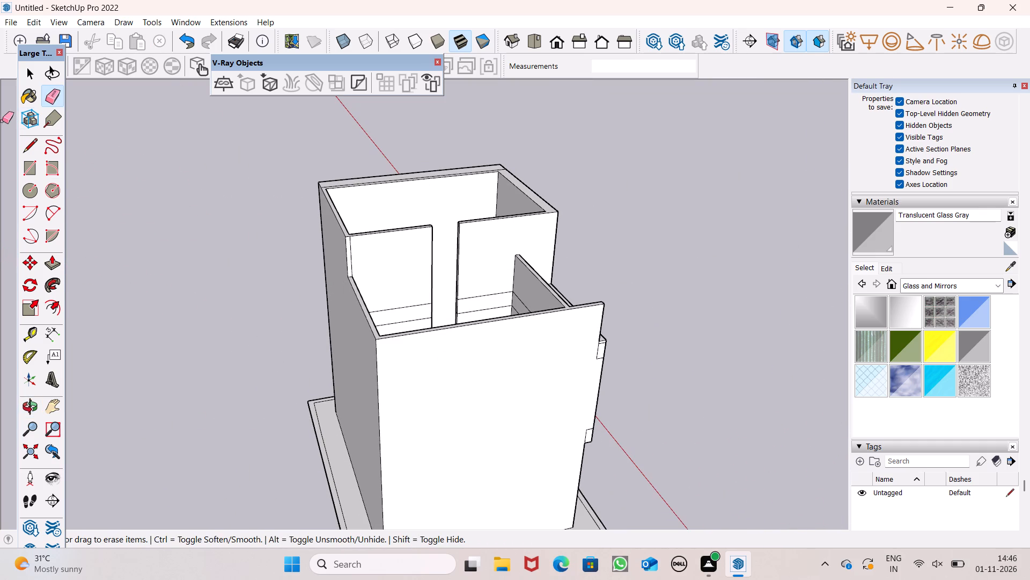
Trace two short lines, 9" and 1' 1 1/4", along the inner top edge of the rooftop room's rear wall.
click(36, 143)
scroll(245, 162, up, 6)
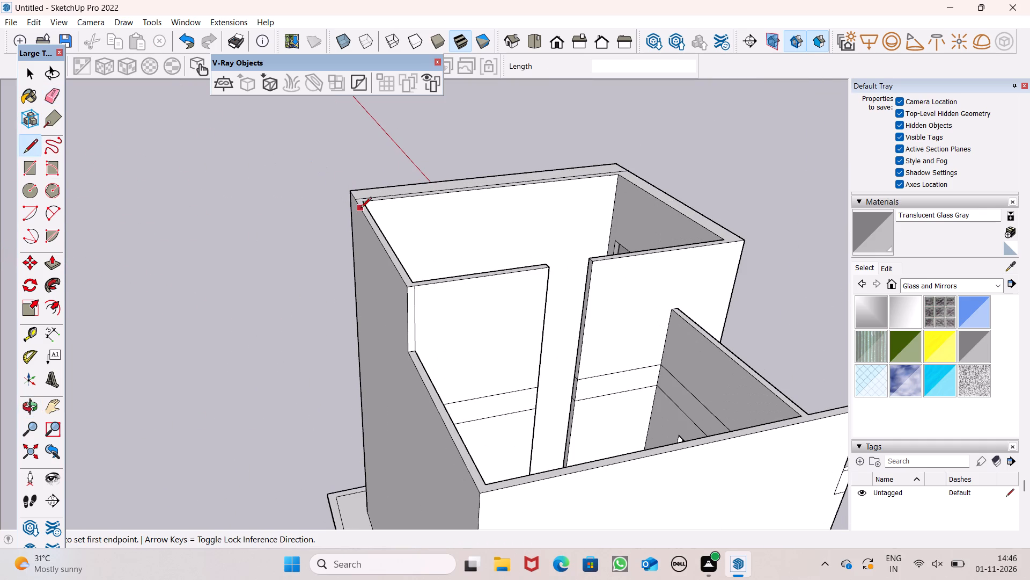
click(366, 204)
click(375, 202)
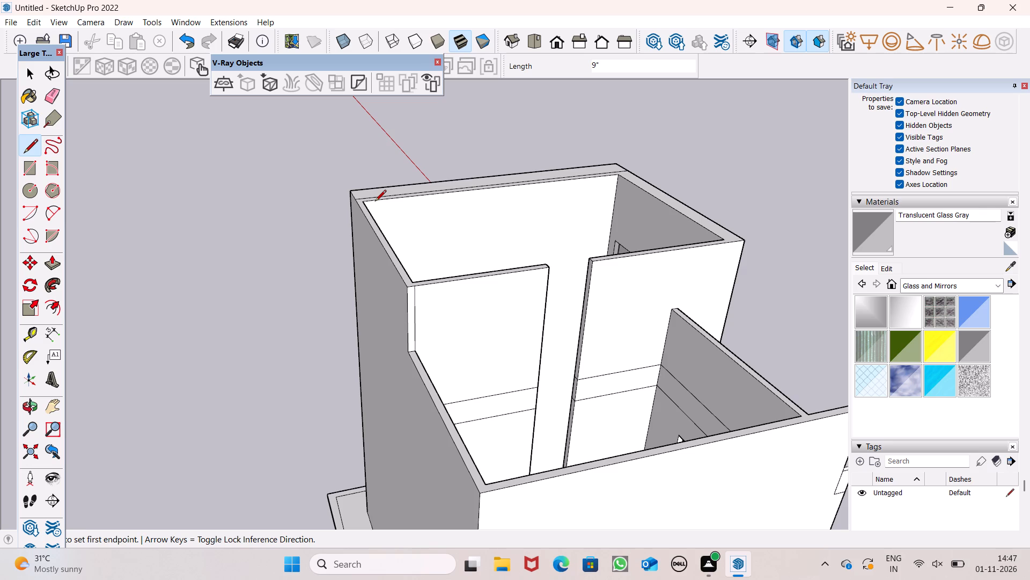
scroll(370, 202, up, 6)
click(377, 200)
click(395, 199)
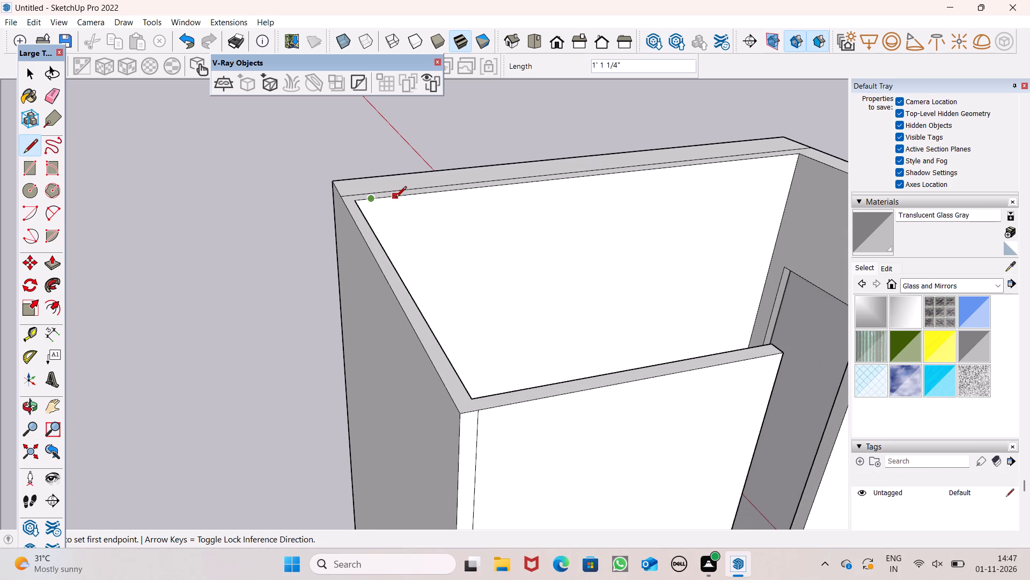
Trace a short line along the inner top edge of the rooftop room's doorway wall, near the corner.
scroll(386, 198, down, 4)
middle_drag(421, 310, 421, 403)
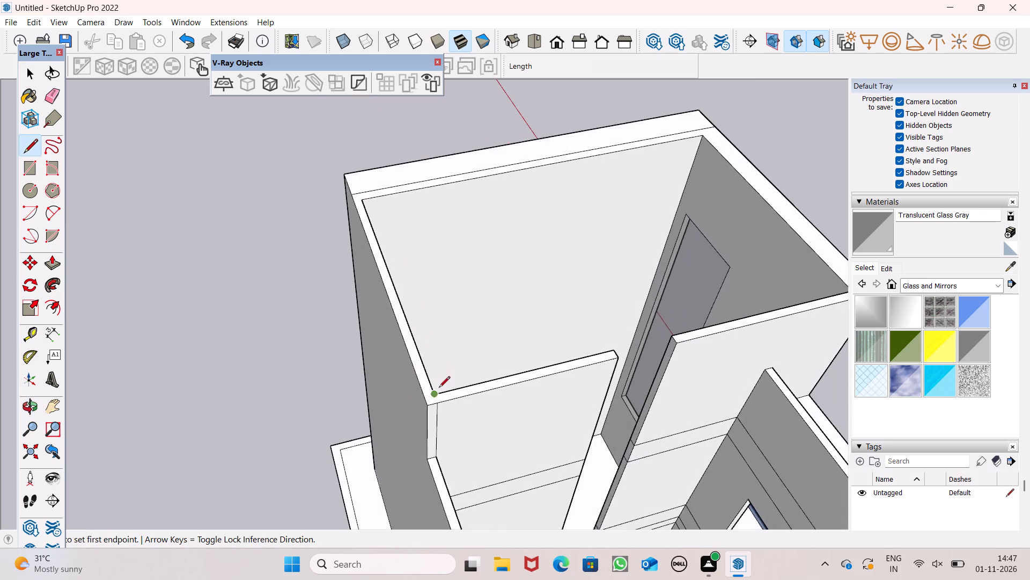
scroll(440, 388, up, 7)
key(space)
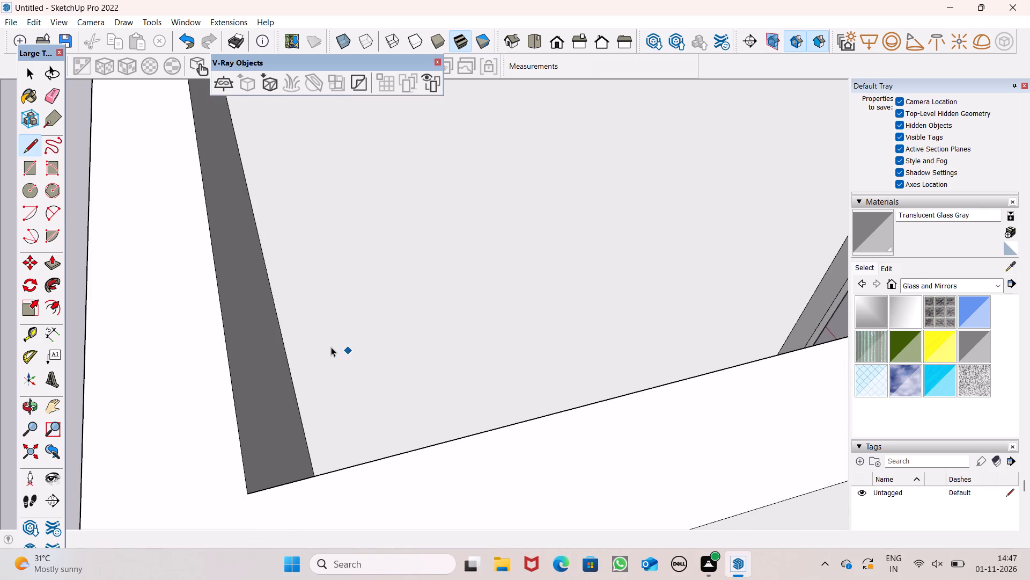
scroll(332, 347, down, 3)
click(29, 140)
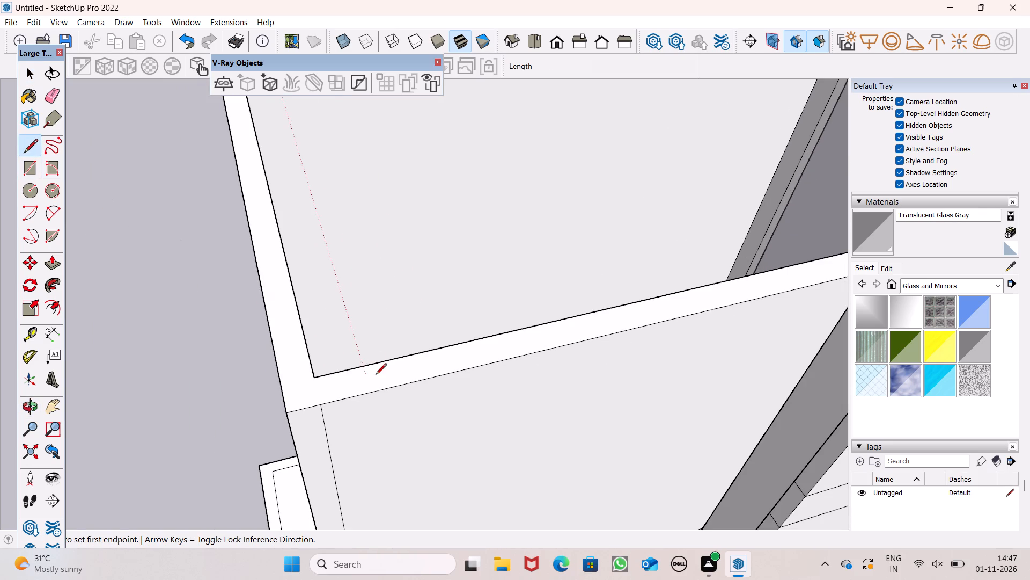
click(359, 366)
click(395, 358)
scroll(242, 443, down, 8)
key(space)
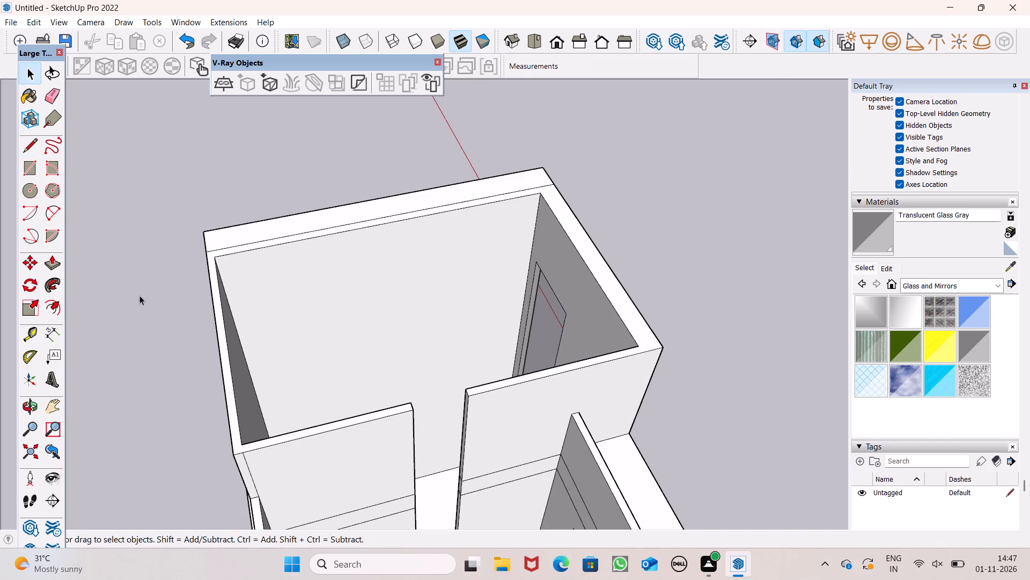
Draw a rectangle between opposite inner top corners of the rooftop room to close its open top with a face.
drag(31, 165, 38, 169)
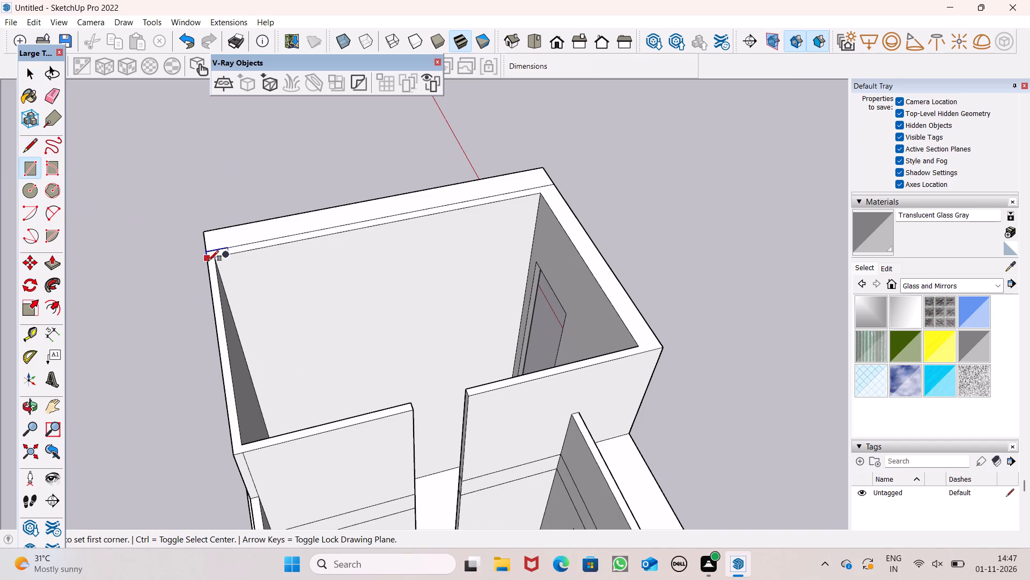
click(219, 257)
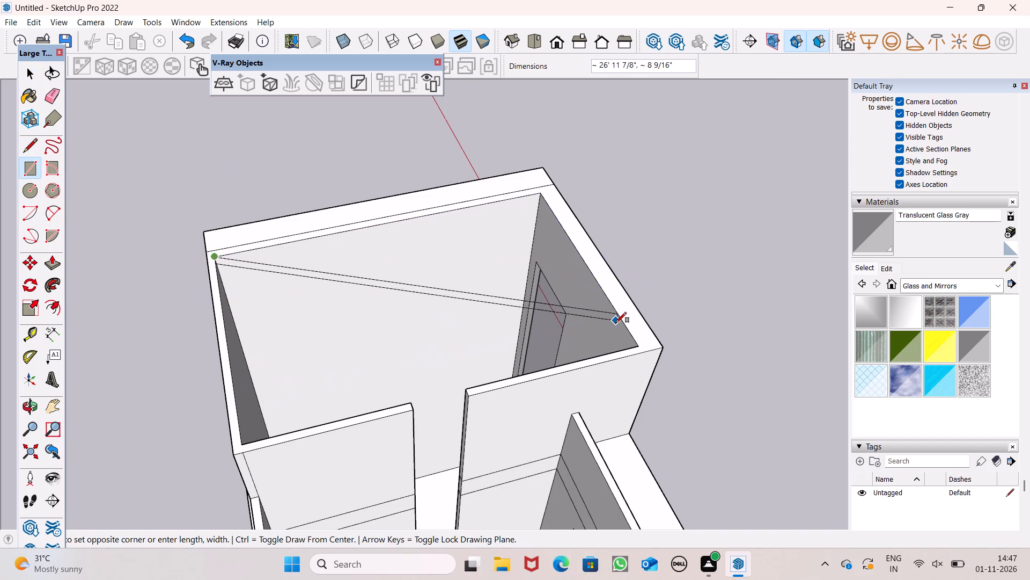
click(637, 345)
scroll(614, 323, down, 2)
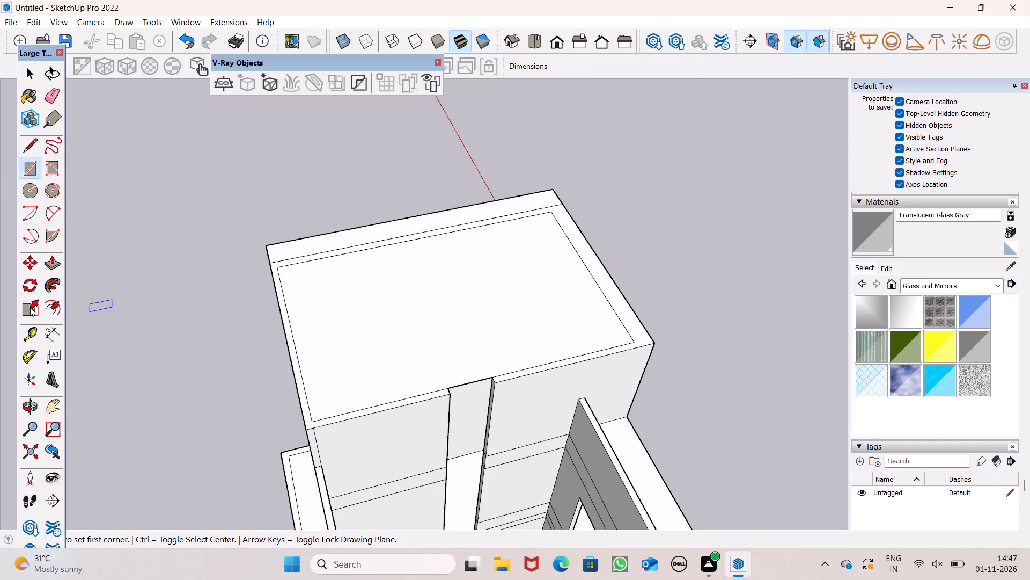
Start Push/Pull for the new roof face inside the rooftop room's walls.
click(64, 263)
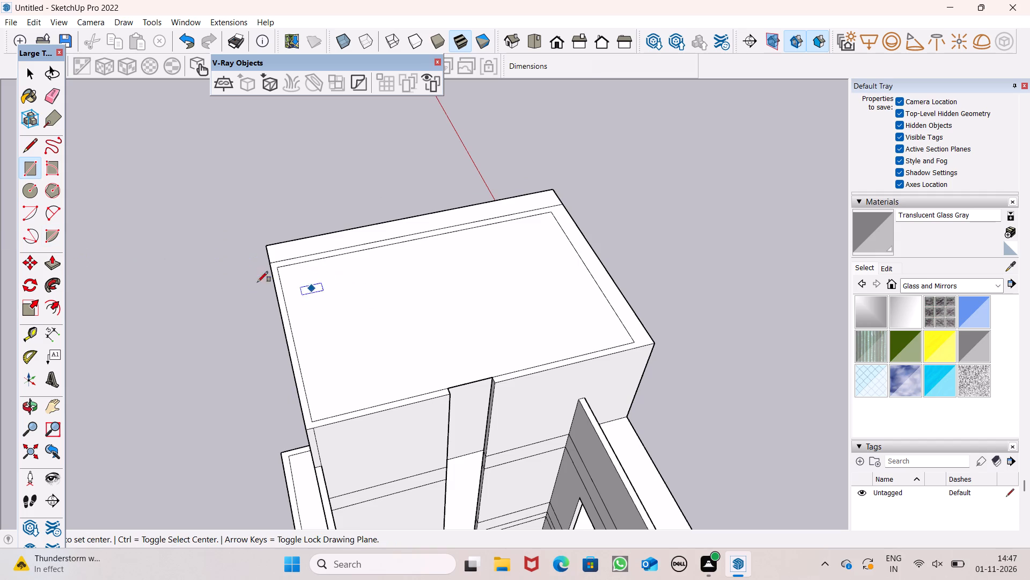
key(space)
drag(61, 269, 57, 259)
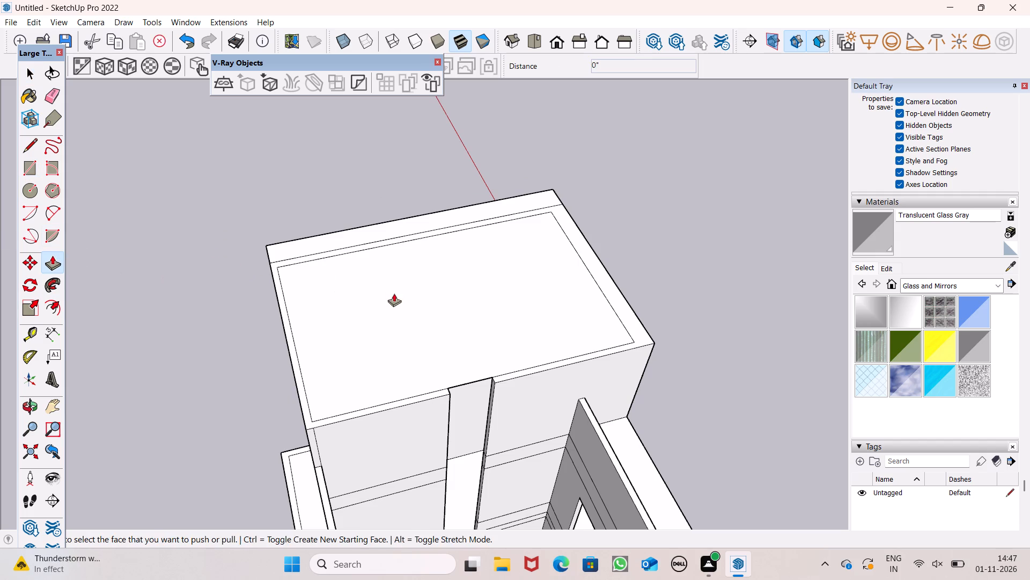
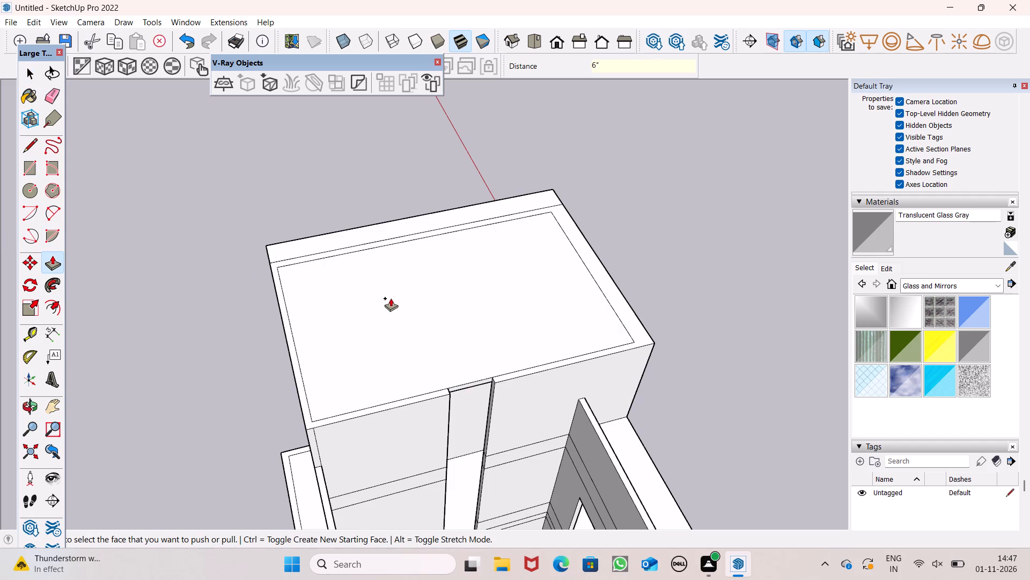
Draw a rectangle about 20' by 13' across the open top of the lower block, between the inner wall corners.
scroll(245, 200, down, 5)
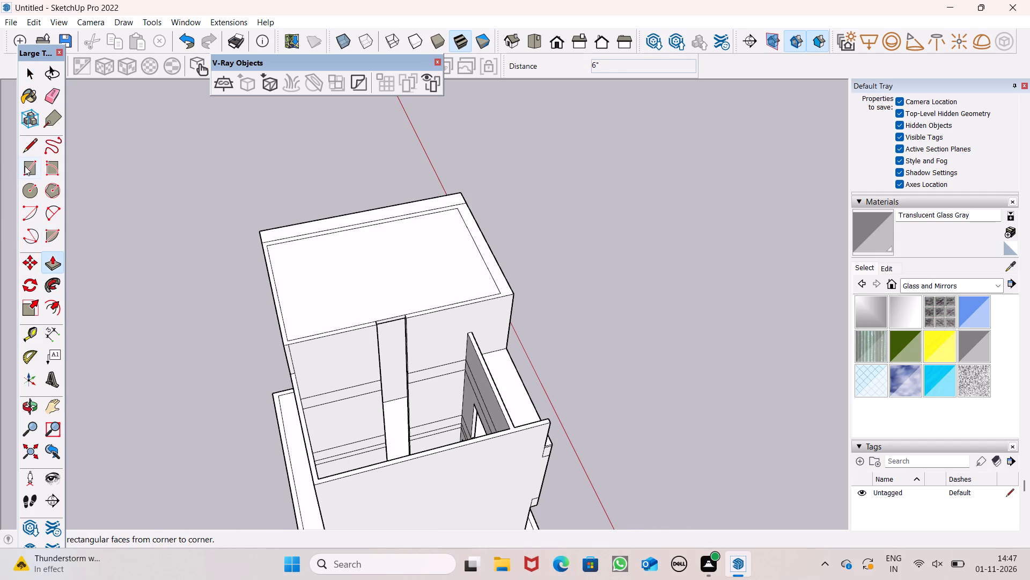
drag(25, 165, 28, 171)
scroll(283, 306, down, 7)
middle_drag(390, 440, 343, 515)
scroll(313, 423, up, 6)
scroll(223, 275, up, 5)
click(274, 240)
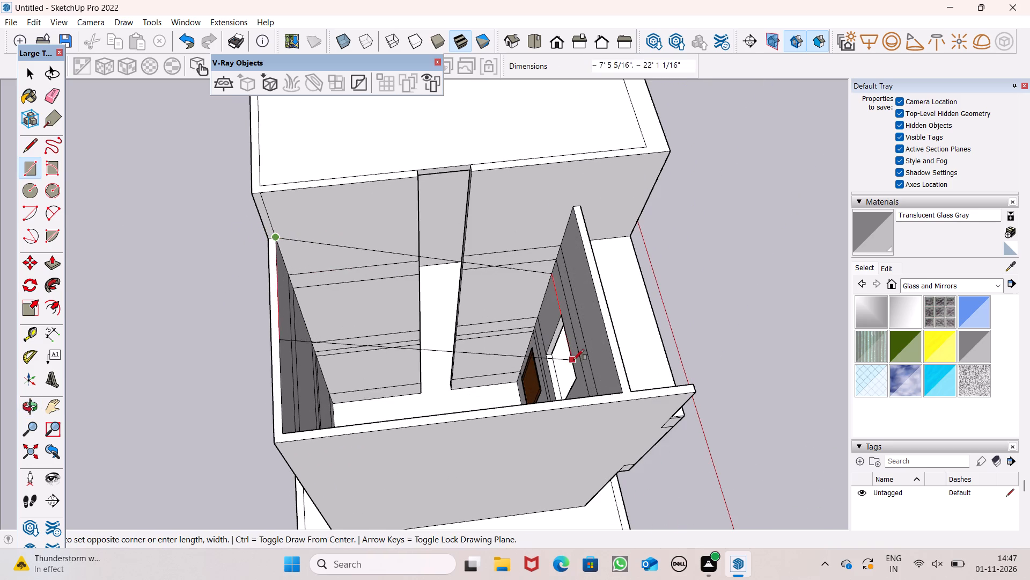
click(618, 391)
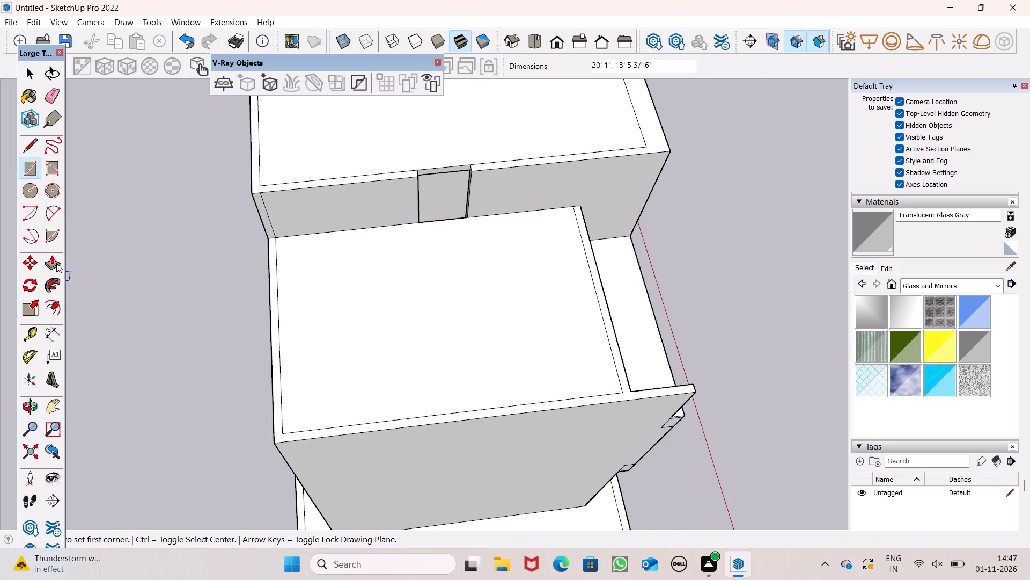
Push/Pull the new roof face of the lower block by 6".
click(56, 262)
drag(457, 366, 457, 376)
text(6")
key(Return)
scroll(374, 318, down, 2)
key(space)
Draw a rectangle about 5' by 3' 4" closing the opening in the taller block's wall above the lower roof.
middle_drag(413, 335, 355, 163)
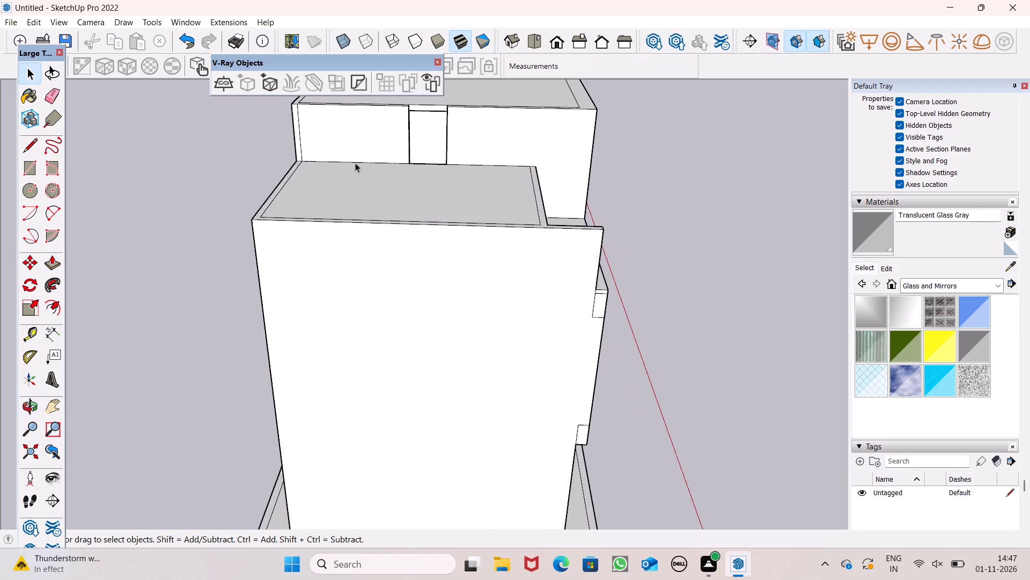
scroll(355, 174, down, 4)
scroll(403, 45, up, 6)
scroll(425, 192, up, 7)
scroll(386, 165, down, 7)
middle_drag(406, 208, 354, 112)
scroll(223, 134, up, 1)
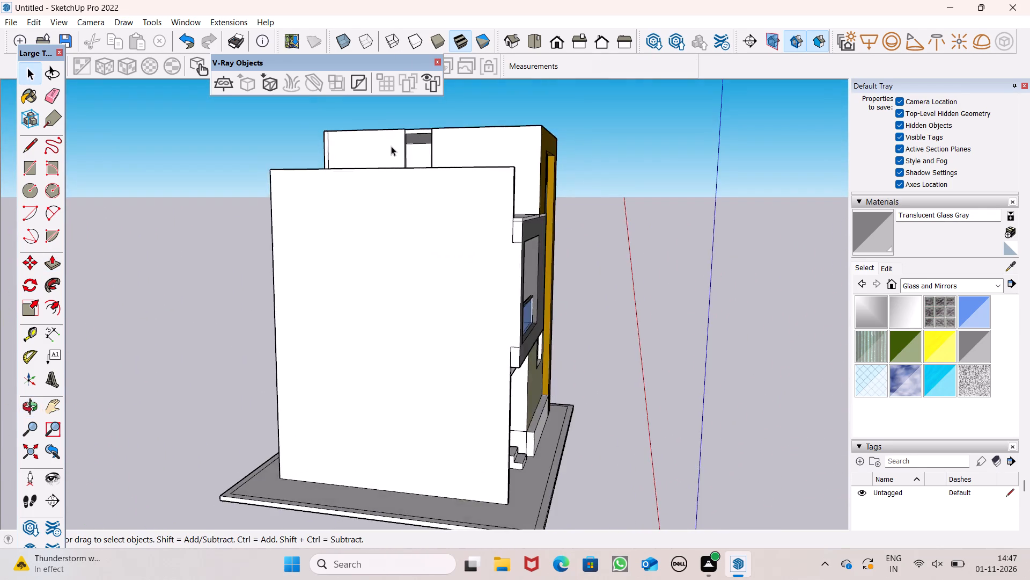
scroll(393, 147, up, 5)
middle_drag(431, 226, 473, 317)
scroll(432, 141, up, 6)
scroll(384, 179, down, 6)
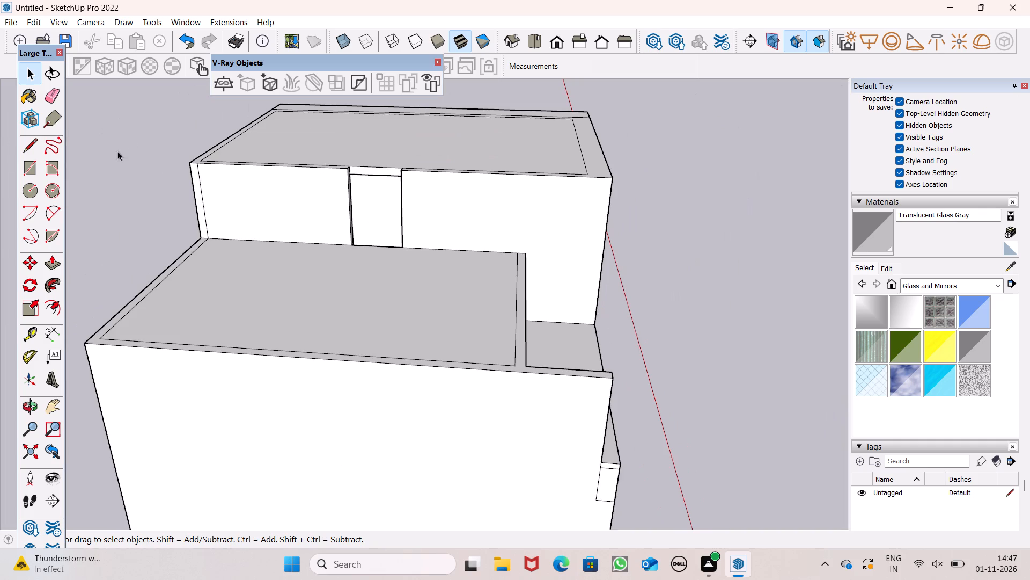
click(40, 165)
scroll(317, 143, up, 5)
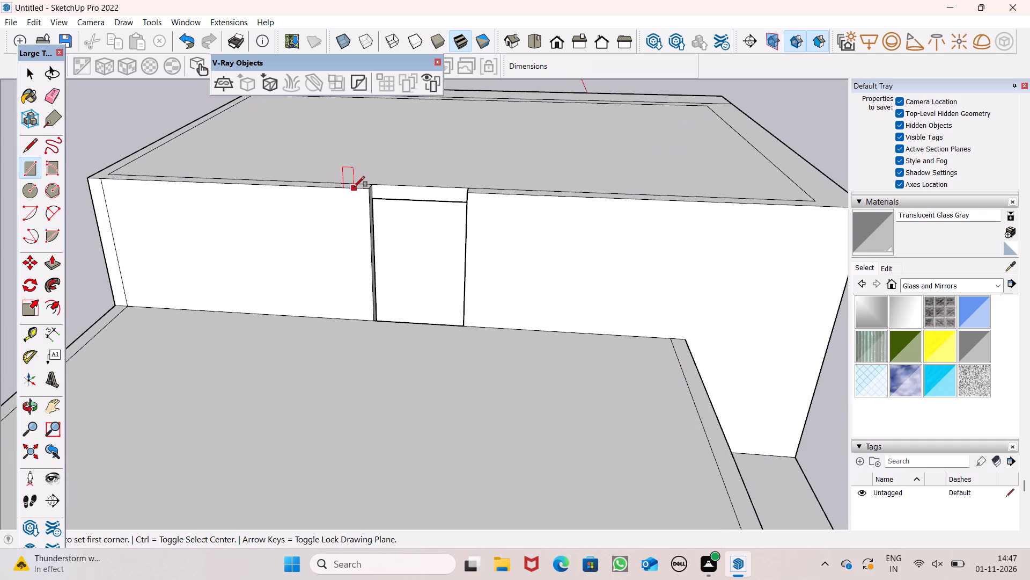
drag(366, 193, 371, 195)
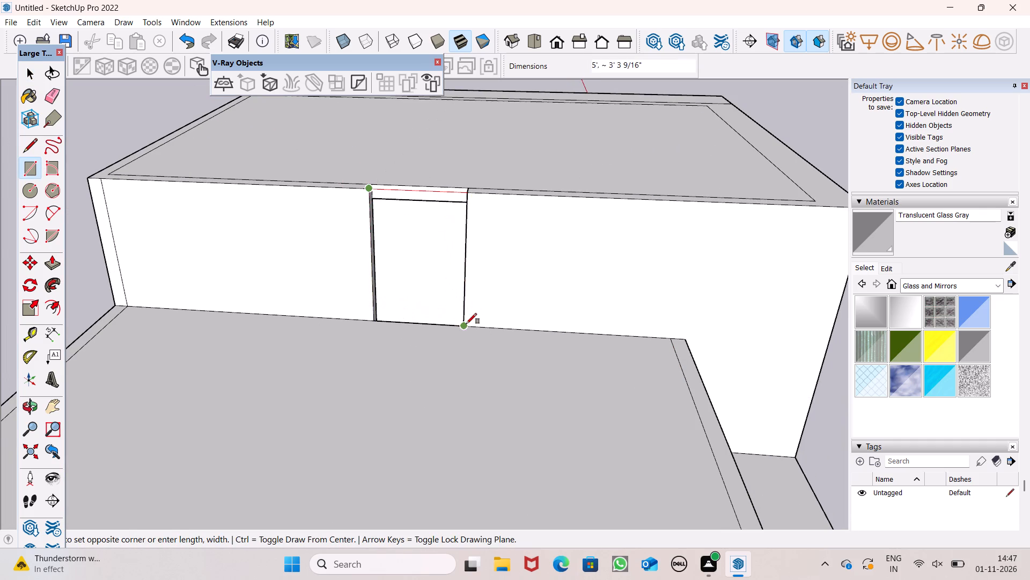
click(466, 324)
scroll(396, 233, down, 6)
key(space)
Paint the front, top and end faces of the plinth below the olive wall with Stone Marble from the Stone materials.
middle_drag(424, 265, 0, 166)
scroll(172, 148, down, 6)
scroll(258, 160, down, 3)
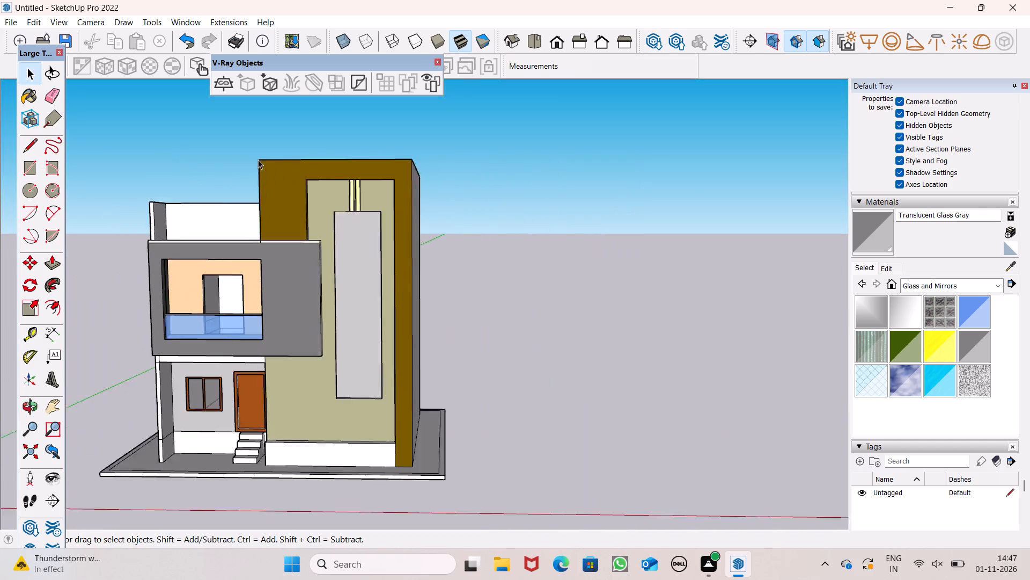
scroll(258, 160, down, 5)
click(963, 287)
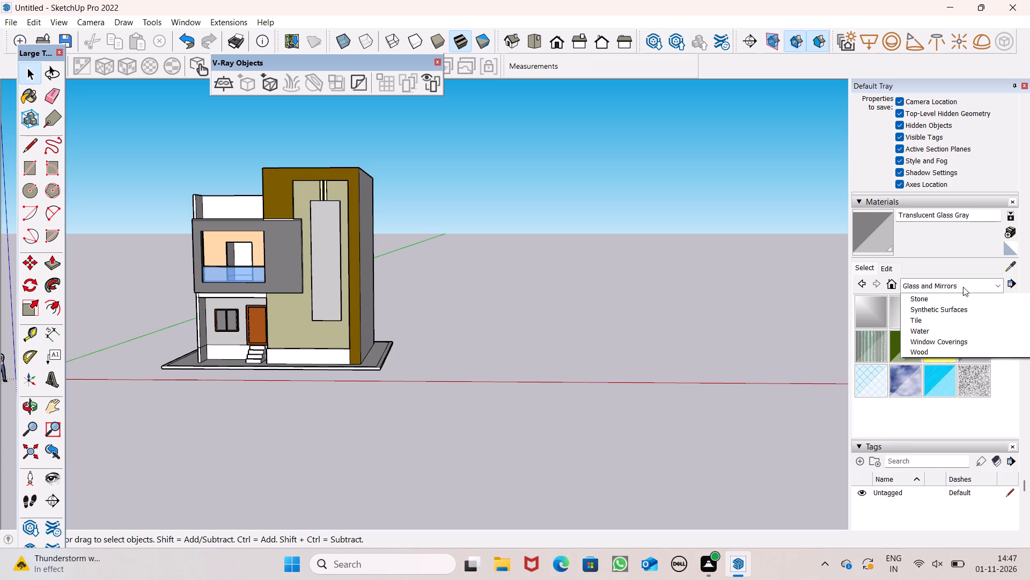
click(959, 402)
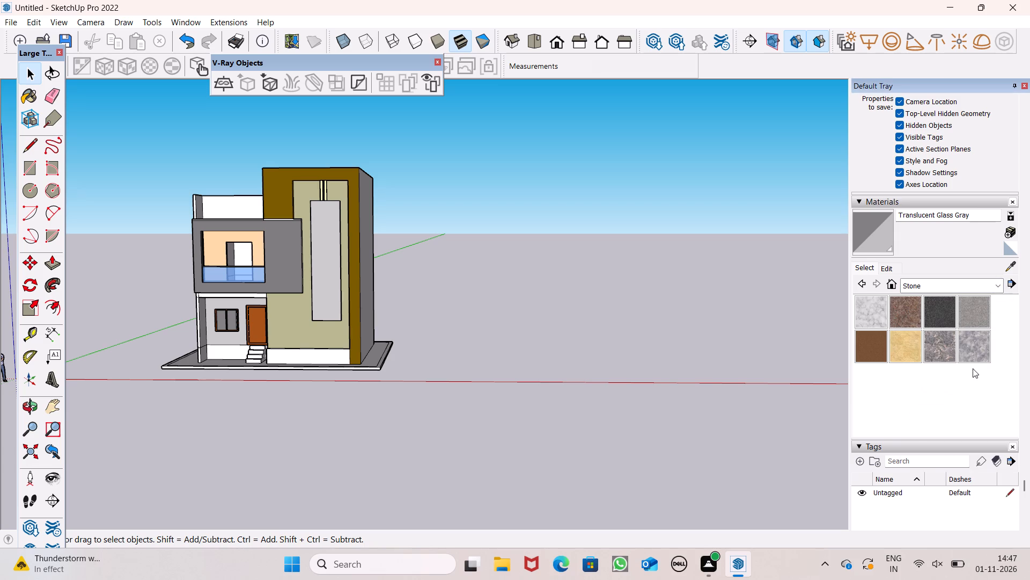
click(907, 310)
scroll(267, 341, down, 3)
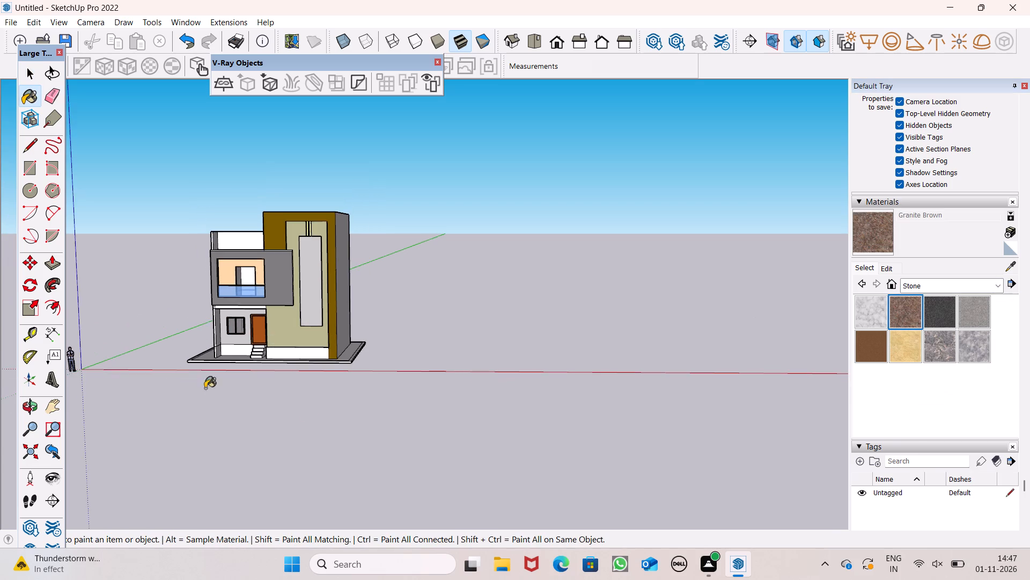
middle_drag(218, 394, 408, 425)
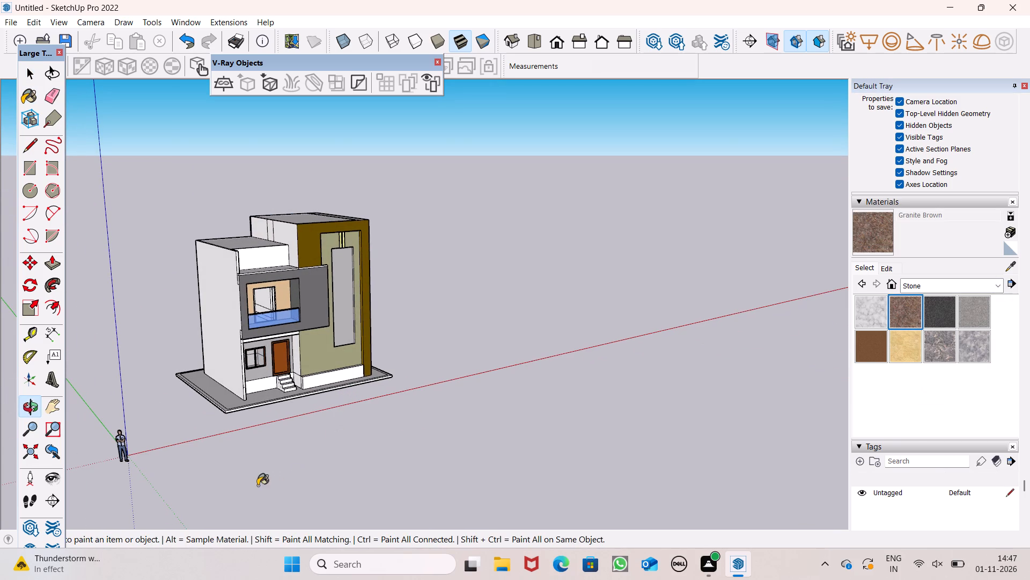
scroll(241, 482, up, 5)
scroll(268, 422, up, 7)
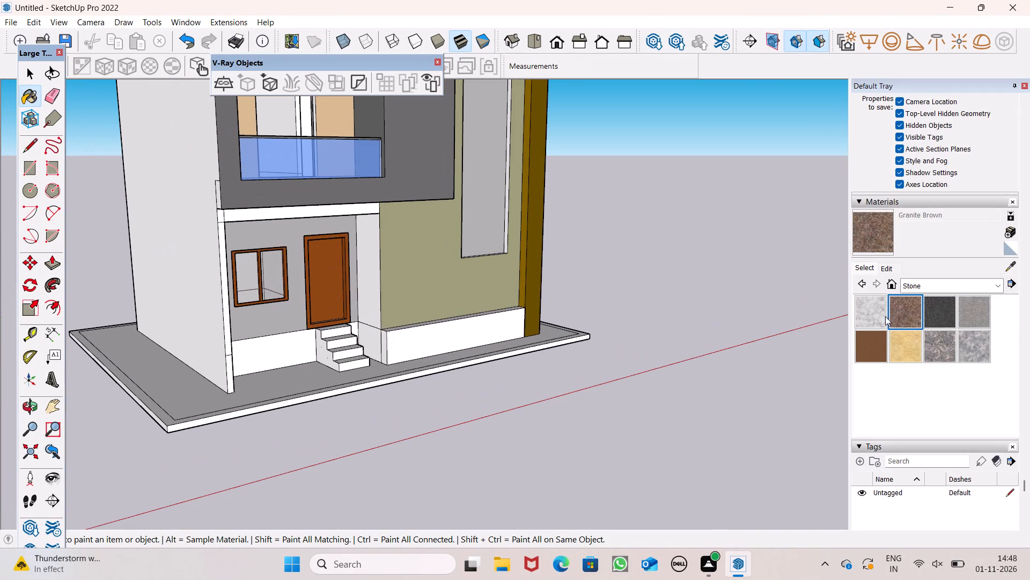
click(930, 344)
scroll(378, 340, up, 5)
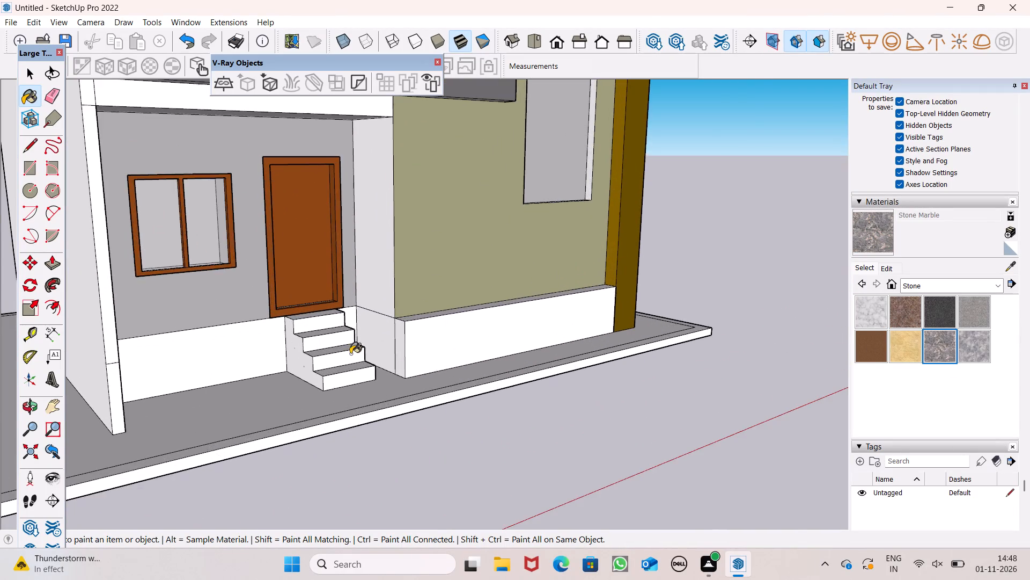
scroll(456, 344, up, 6)
click(445, 342)
scroll(373, 338, up, 4)
middle_drag(365, 322, 451, 448)
scroll(401, 387, up, 5)
click(408, 345)
drag(377, 417, 369, 398)
click(301, 359)
scroll(469, 402, down, 5)
middle_drag(474, 404, 393, 364)
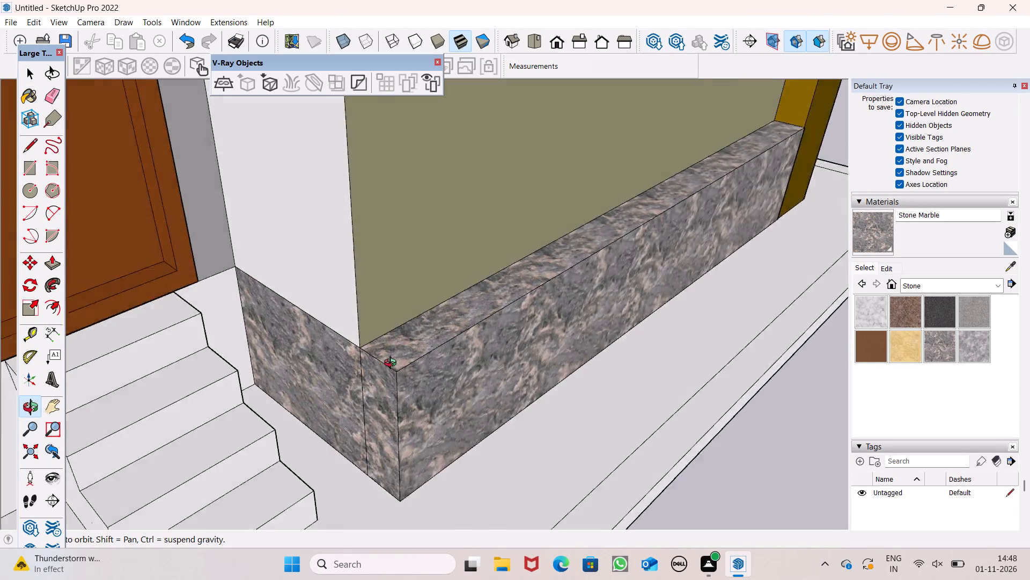
middle_drag(393, 364, 333, 309)
scroll(416, 288, down, 9)
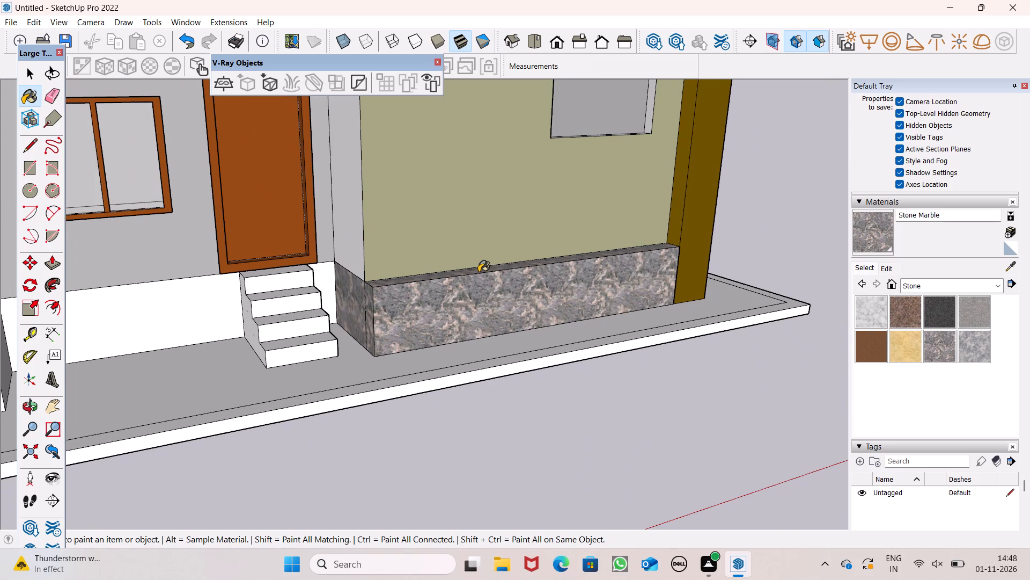
key(space)
Paint the base wall below the ground-floor window with 0132_LightGray from the Colors-Named materials.
click(943, 283)
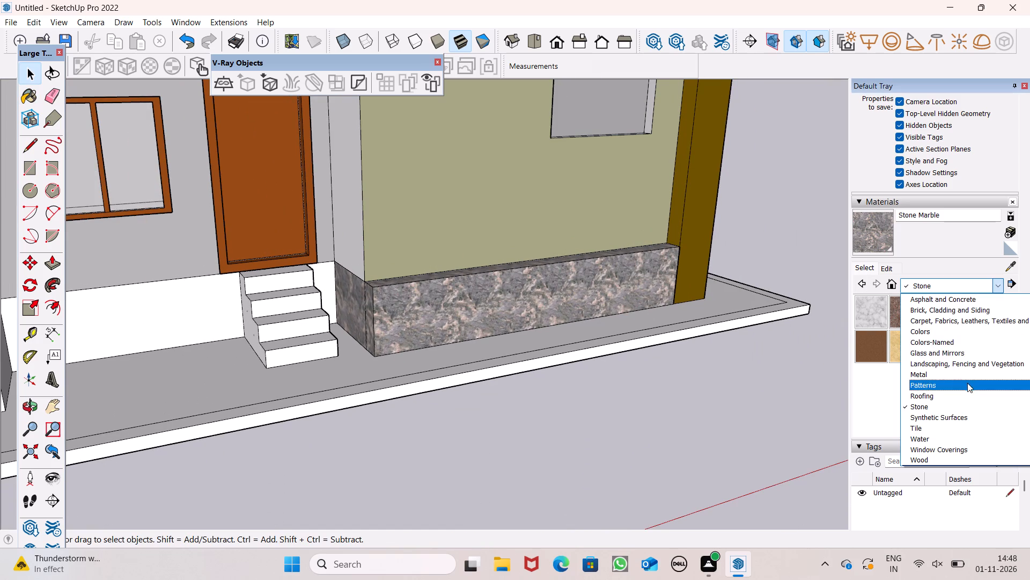
click(959, 345)
scroll(953, 390, down, 14)
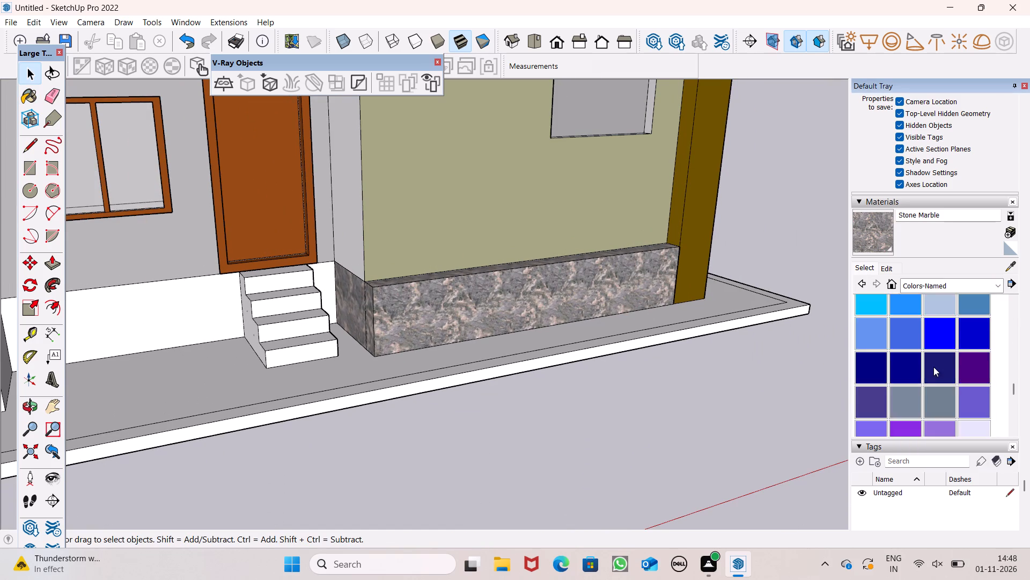
scroll(933, 367, down, 6)
scroll(933, 366, up, 1)
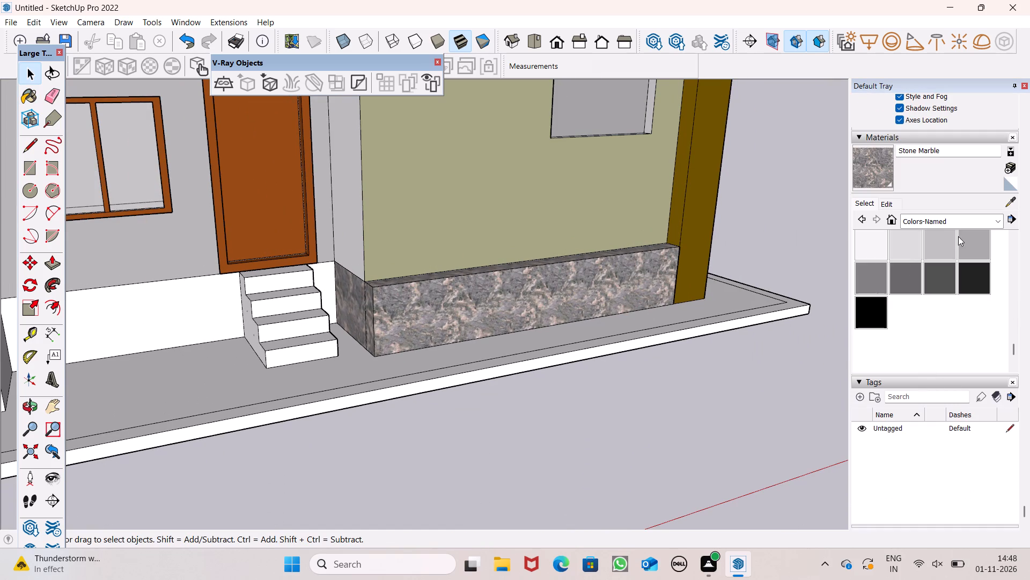
click(967, 240)
scroll(940, 292, down, 4)
scroll(106, 341, up, 4)
click(182, 314)
Paint the side faces, risers and treads of the entrance stairs with 0119_RosyBrown.
scroll(182, 309, down, 4)
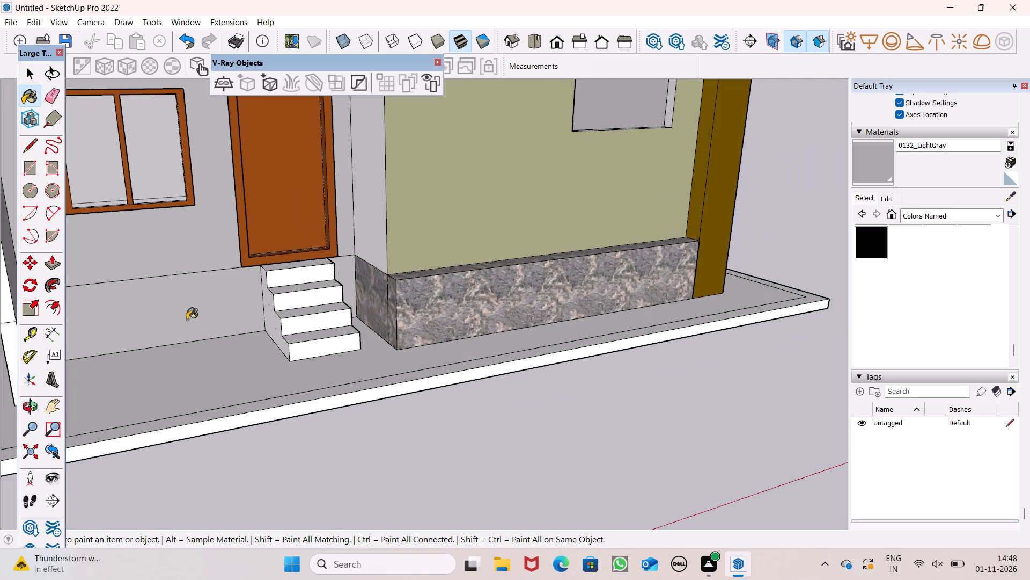
scroll(441, 261, down, 7)
middle_drag(245, 273, 188, 280)
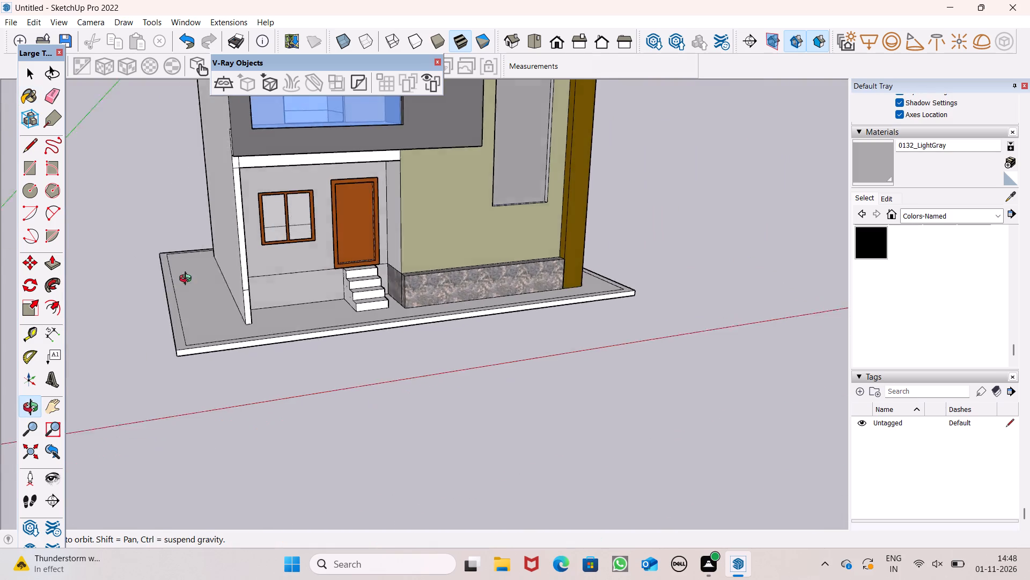
middle_drag(188, 280, 257, 262)
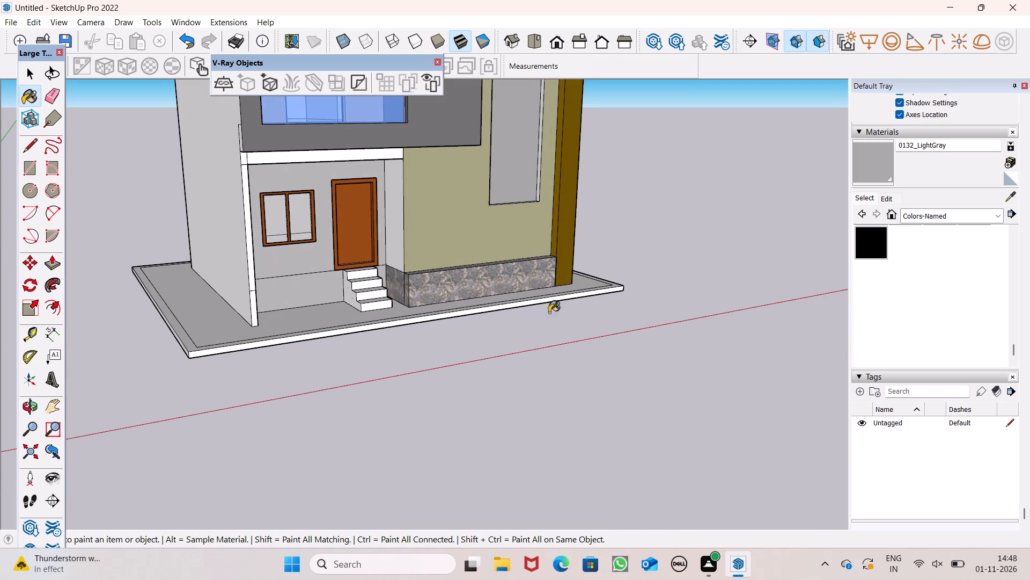
scroll(914, 259, up, 1)
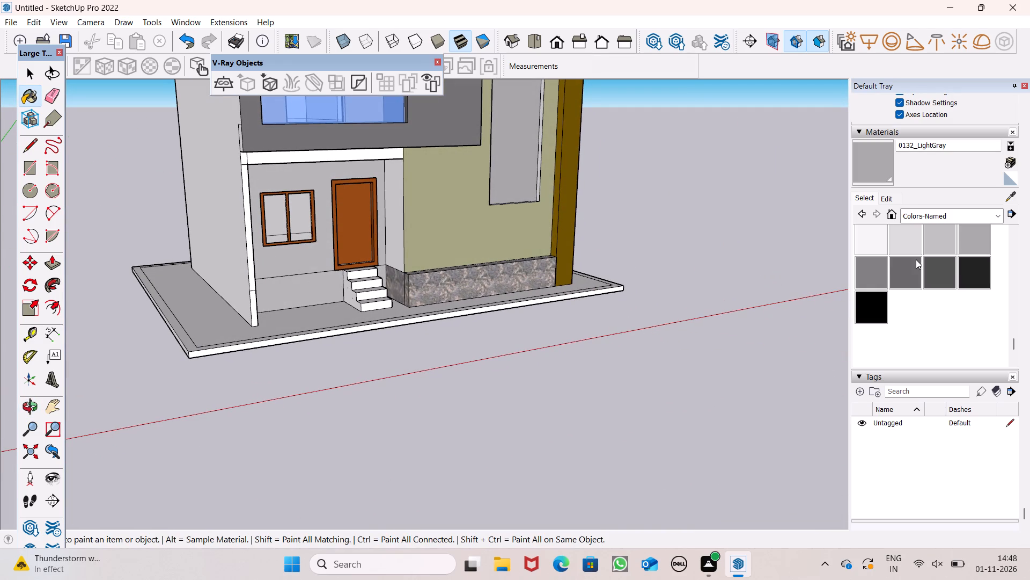
scroll(916, 259, up, 3)
click(939, 325)
scroll(293, 295, up, 2)
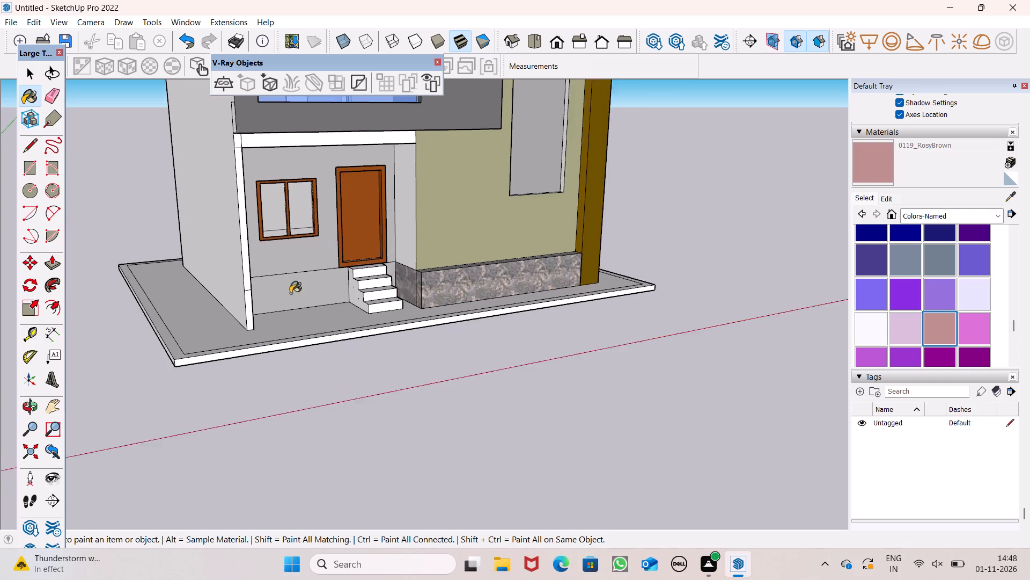
scroll(290, 293, up, 12)
click(418, 306)
click(491, 329)
drag(477, 297, 484, 303)
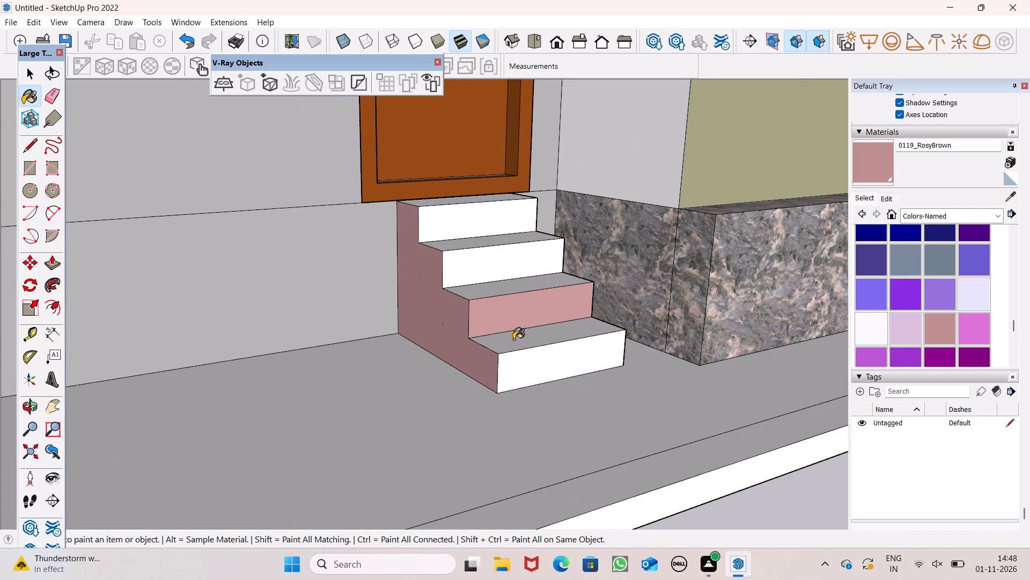
click(513, 339)
click(518, 357)
click(482, 293)
drag(458, 268, 456, 259)
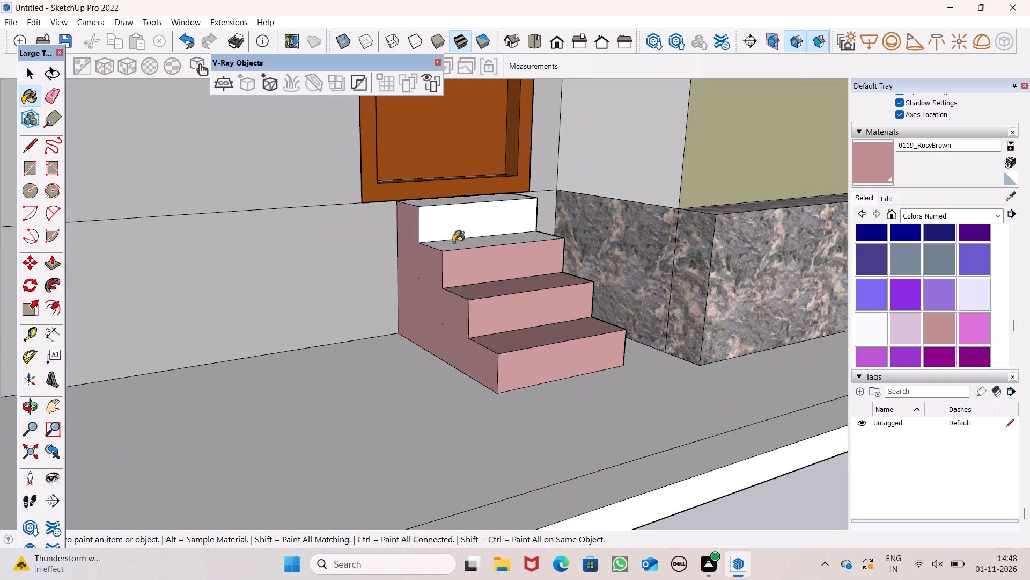
click(453, 242)
click(436, 209)
drag(433, 201, 433, 211)
drag(428, 194, 428, 202)
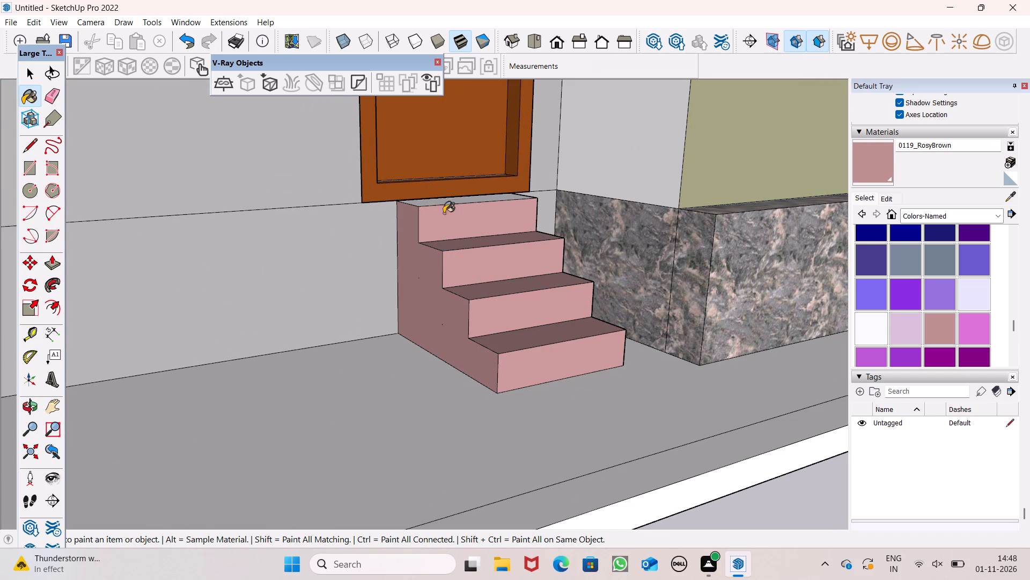
middle_drag(492, 255, 195, 325)
scroll(192, 328, up, 1)
scroll(420, 395, up, 2)
drag(464, 376, 457, 370)
scroll(352, 307, down, 4)
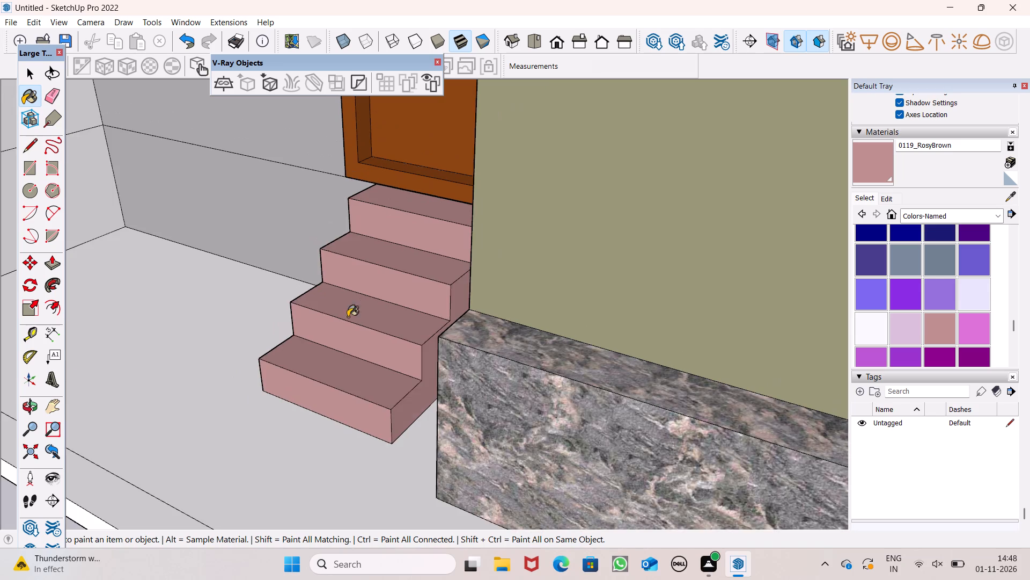
Paint the top-floor front wall above the balcony and the faces of its adjoining side wall with 0050_LemonChiffon.
middle_drag(83, 378, 333, 331)
scroll(331, 307, down, 13)
scroll(328, 354, down, 4)
middle_drag(347, 372, 300, 376)
scroll(304, 377, up, 1)
scroll(297, 392, down, 7)
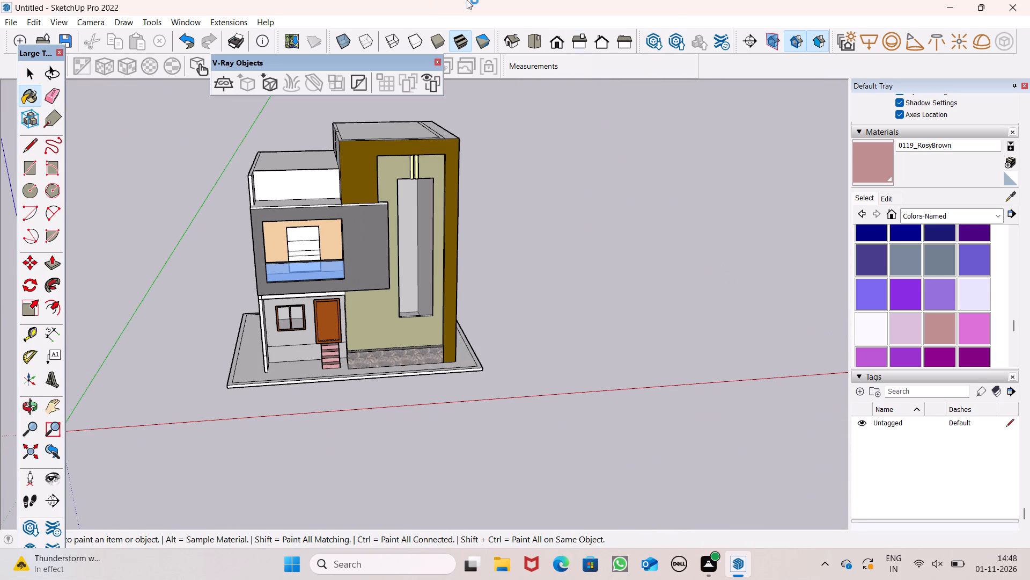
scroll(901, 297, down, 5)
scroll(904, 300, up, 7)
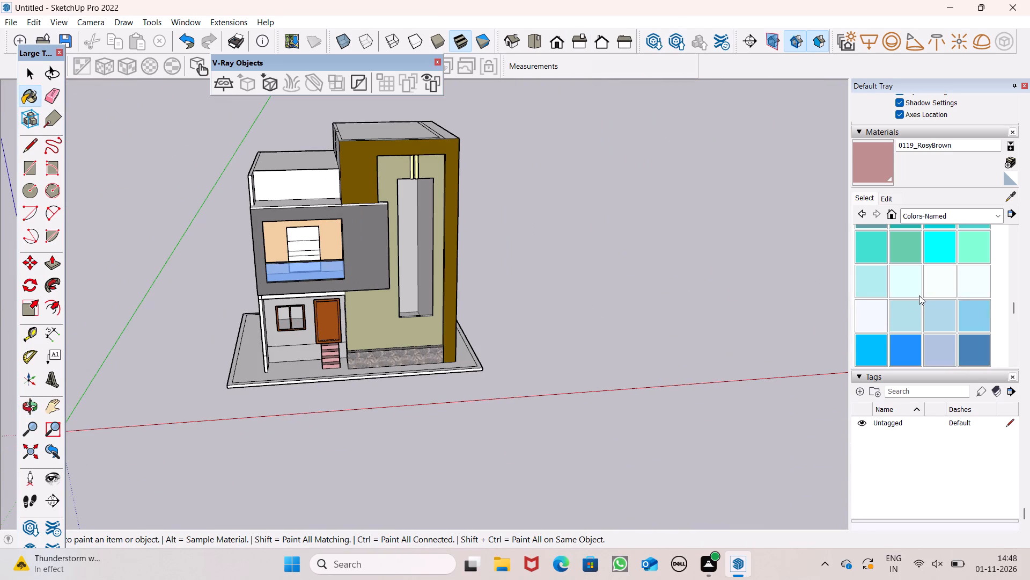
scroll(919, 295, up, 5)
click(919, 267)
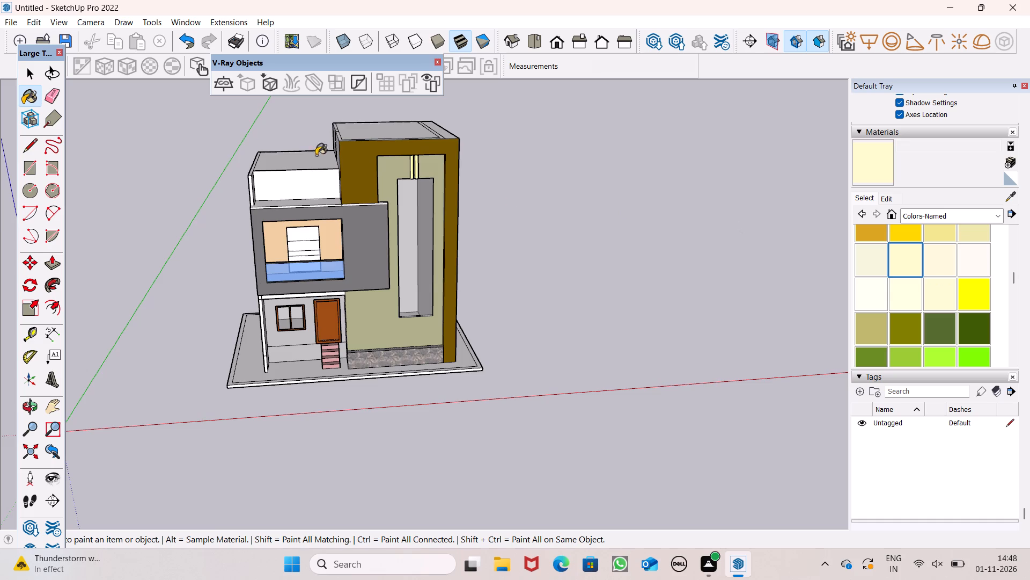
scroll(208, 152, up, 5)
click(283, 186)
scroll(259, 195, up, 7)
drag(240, 202, 236, 205)
click(229, 206)
click(237, 199)
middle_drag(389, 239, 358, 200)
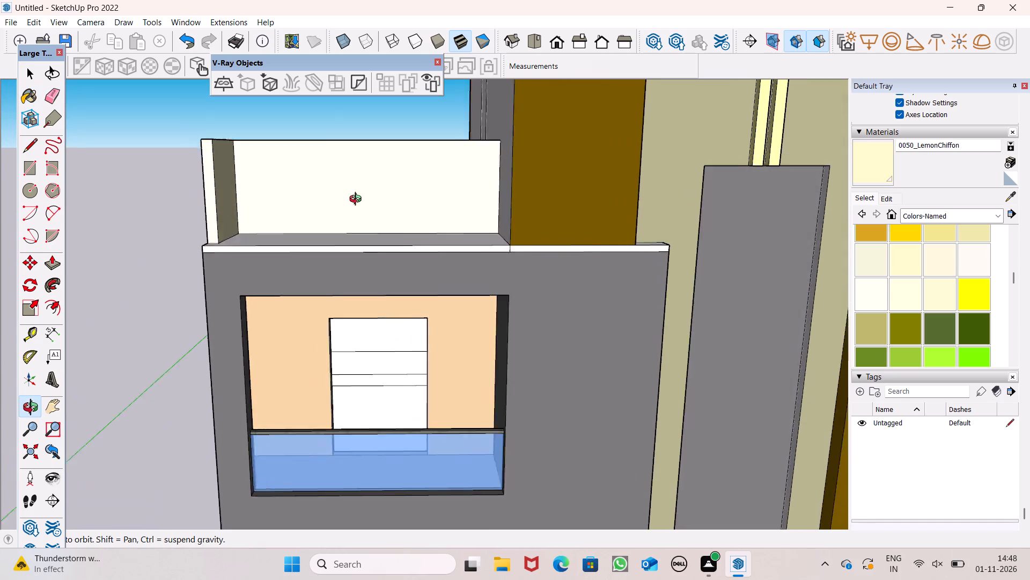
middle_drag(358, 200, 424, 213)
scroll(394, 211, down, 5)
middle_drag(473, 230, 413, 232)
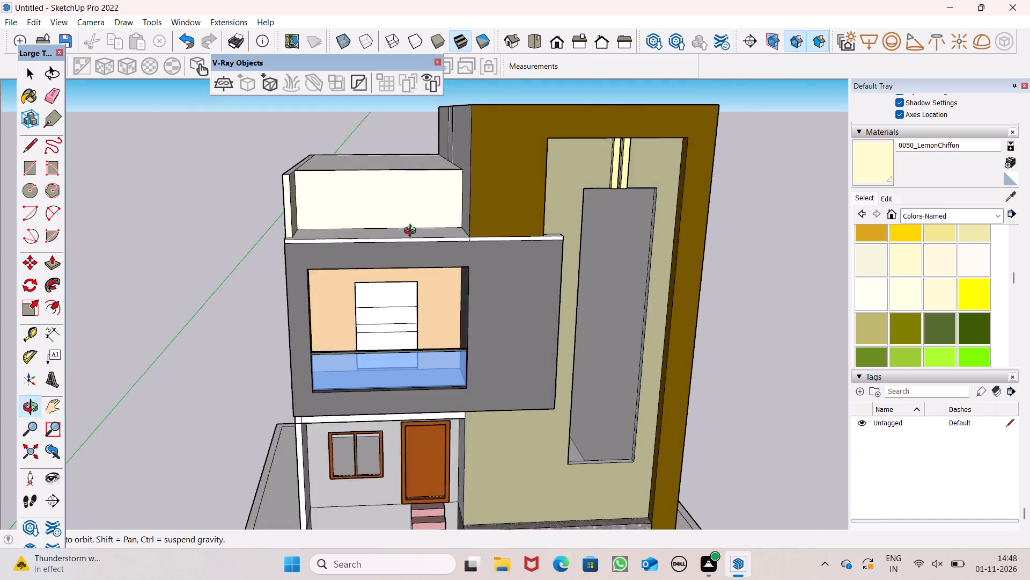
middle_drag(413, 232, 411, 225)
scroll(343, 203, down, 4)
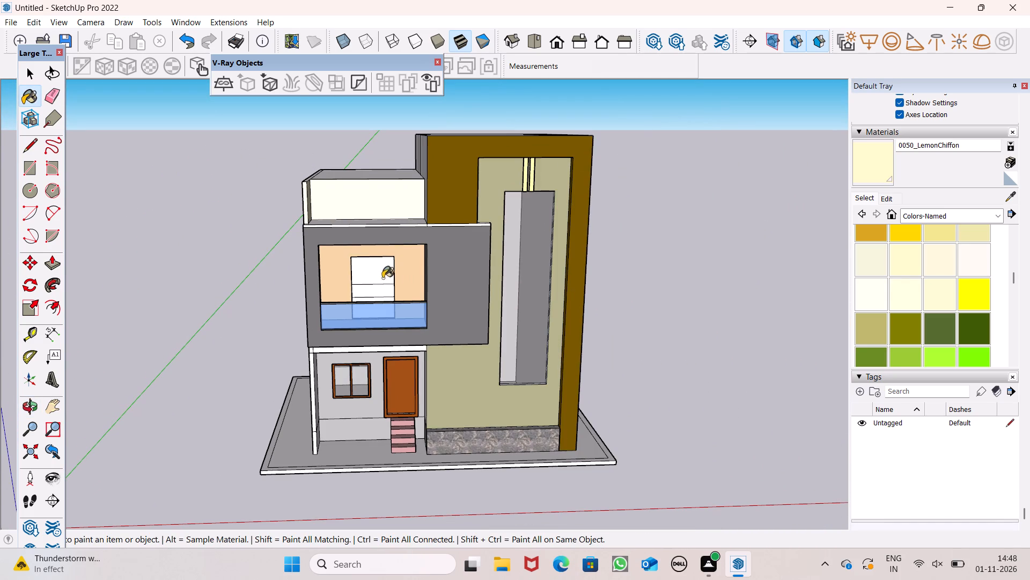
Copy the brown ground-floor door from its lower corner up to the doorway behind the first-floor balcony.
scroll(370, 381, up, 4)
key(space)
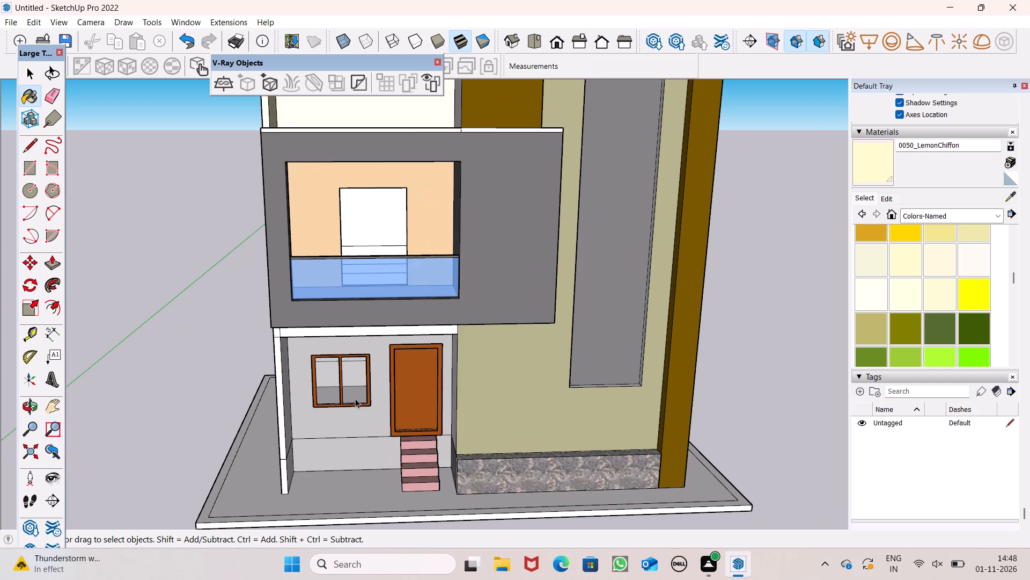
scroll(403, 400, up, 6)
click(403, 400)
scroll(406, 405, down, 7)
scroll(289, 202, up, 4)
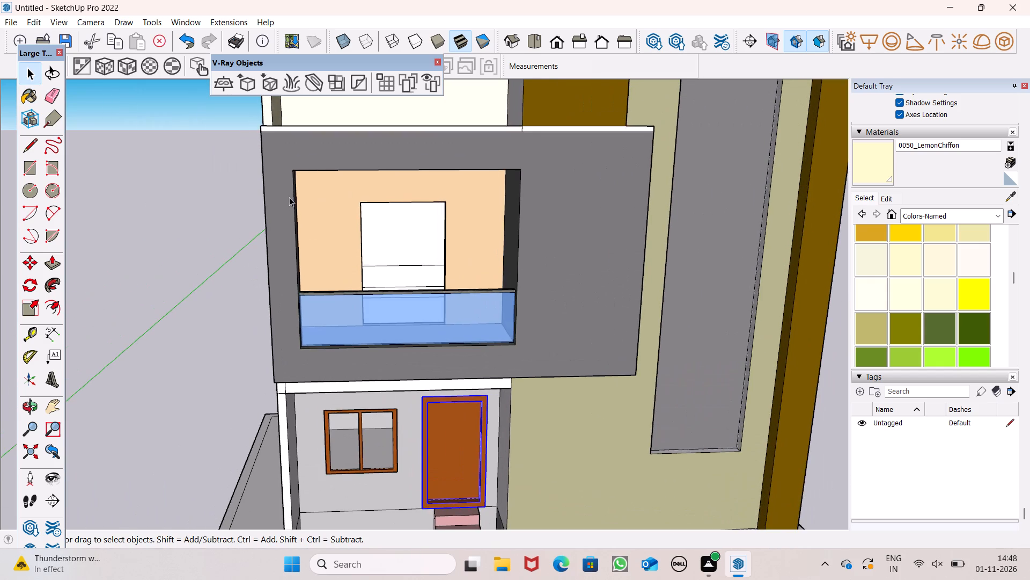
key(m)
key(Return)
scroll(290, 196, down, 4)
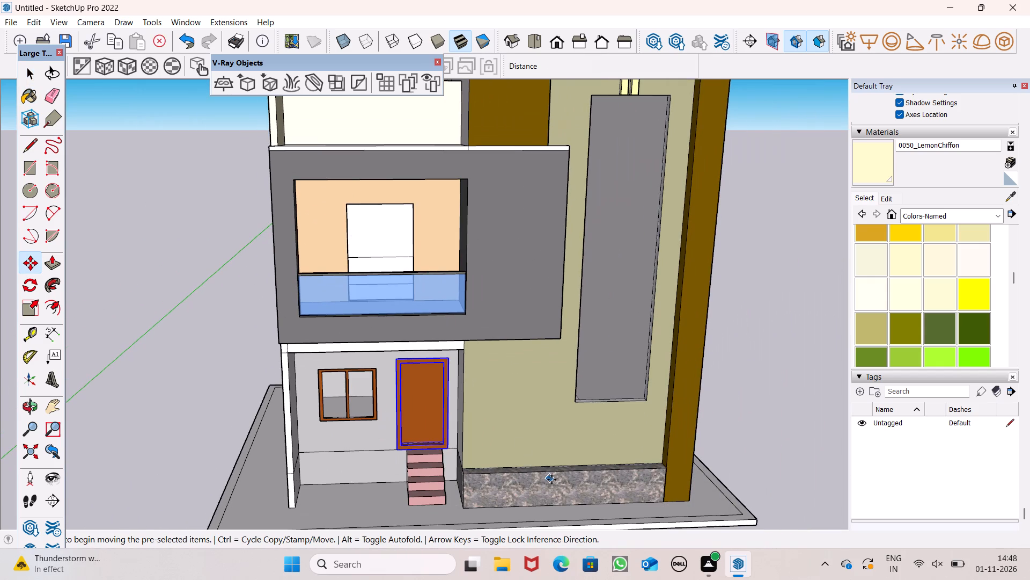
drag(451, 452, 392, 265)
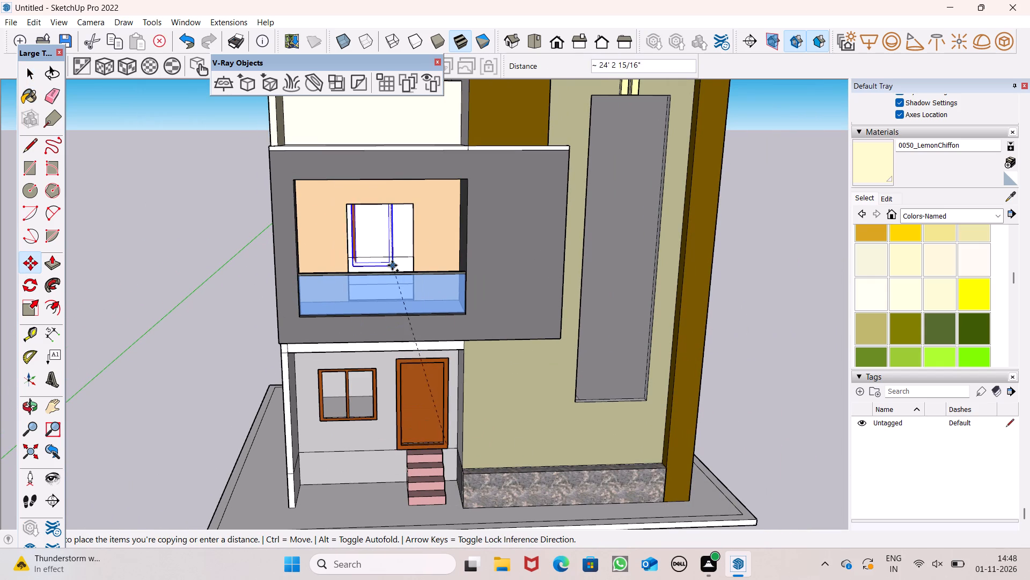
drag(392, 265, 415, 264)
Move the copied door down so its lower corner meets the bottom corner of the balcony doorway.
scroll(409, 265, up, 8)
middle_drag(414, 261, 412, 327)
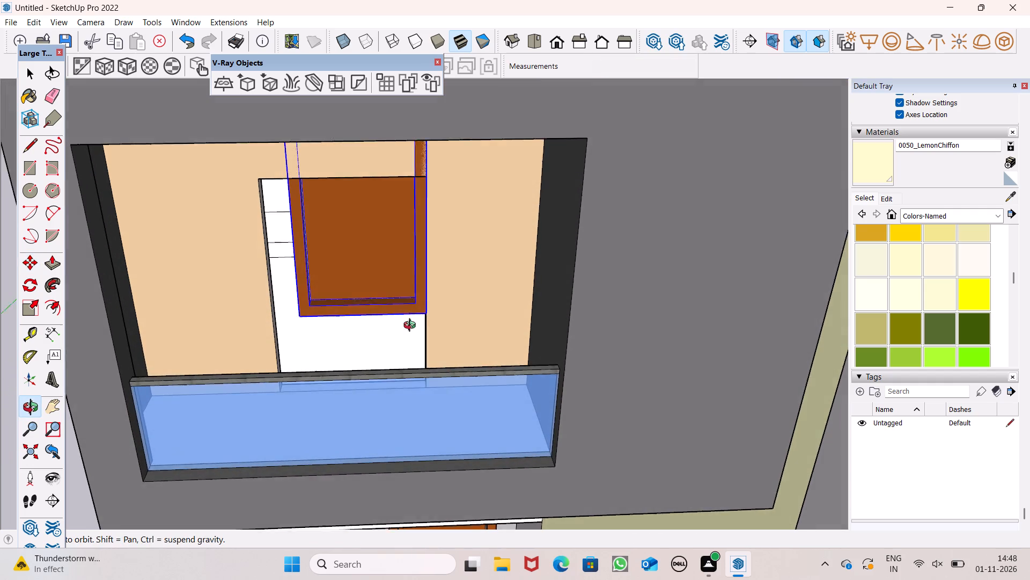
middle_drag(412, 327, 412, 327)
scroll(412, 347, up, 7)
scroll(421, 356, down, 4)
middle_drag(433, 380, 438, 429)
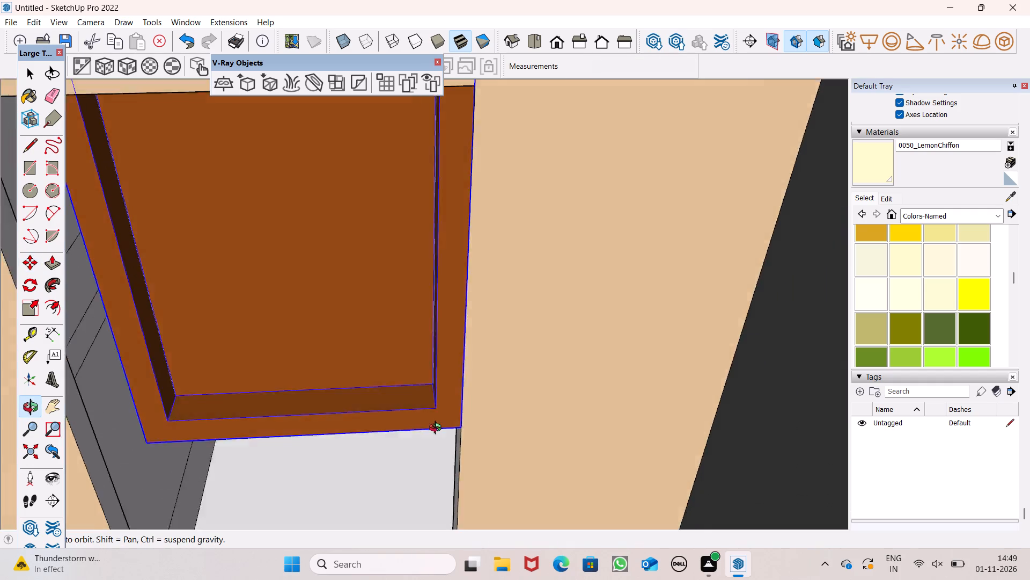
middle_drag(438, 429, 445, 408)
scroll(444, 385, down, 1)
drag(488, 385, 483, 398)
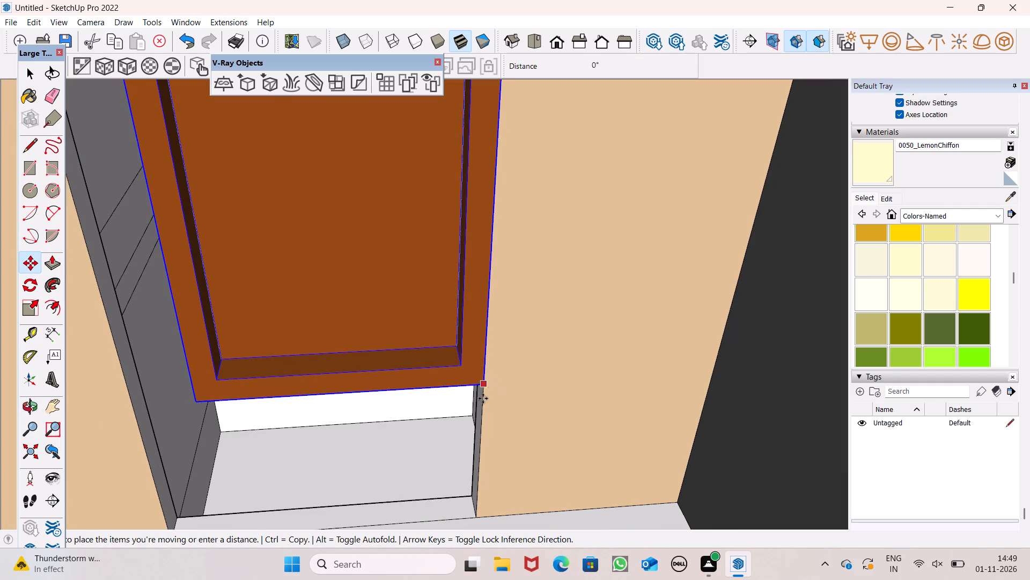
drag(483, 398, 474, 520)
scroll(505, 432, down, 7)
middle_drag(504, 427, 552, 333)
Scale the copied door to fill the balcony doorway, stretching it across the full width and fitting its height to the opening's top edge.
drag(36, 311, 47, 308)
scroll(313, 237, up, 2)
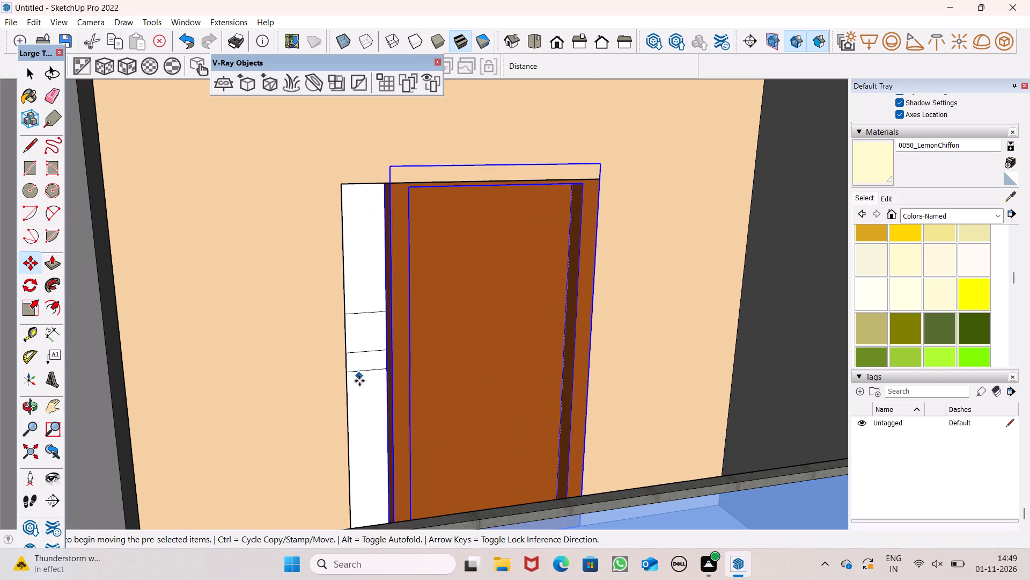
click(25, 310)
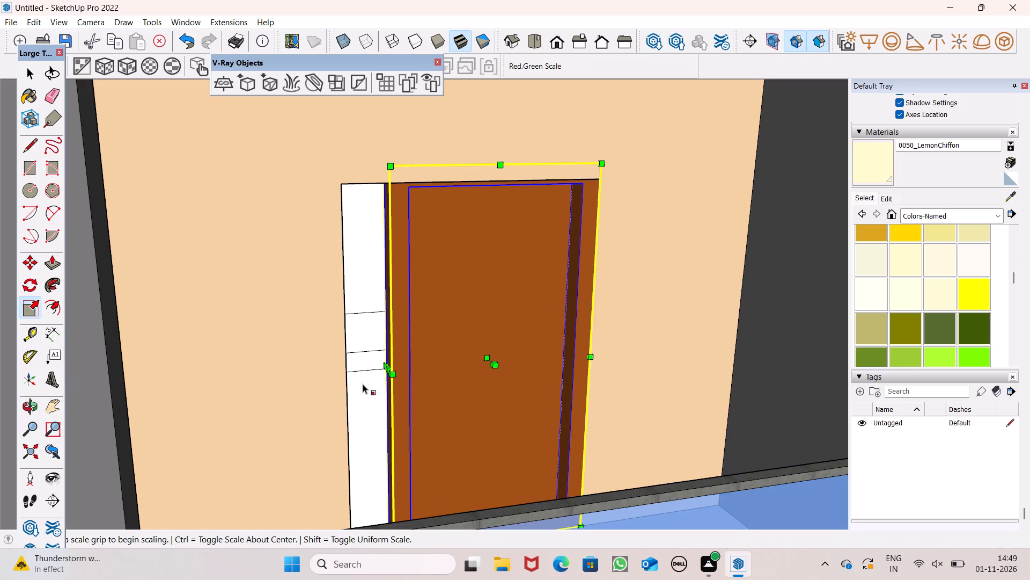
drag(387, 369, 344, 379)
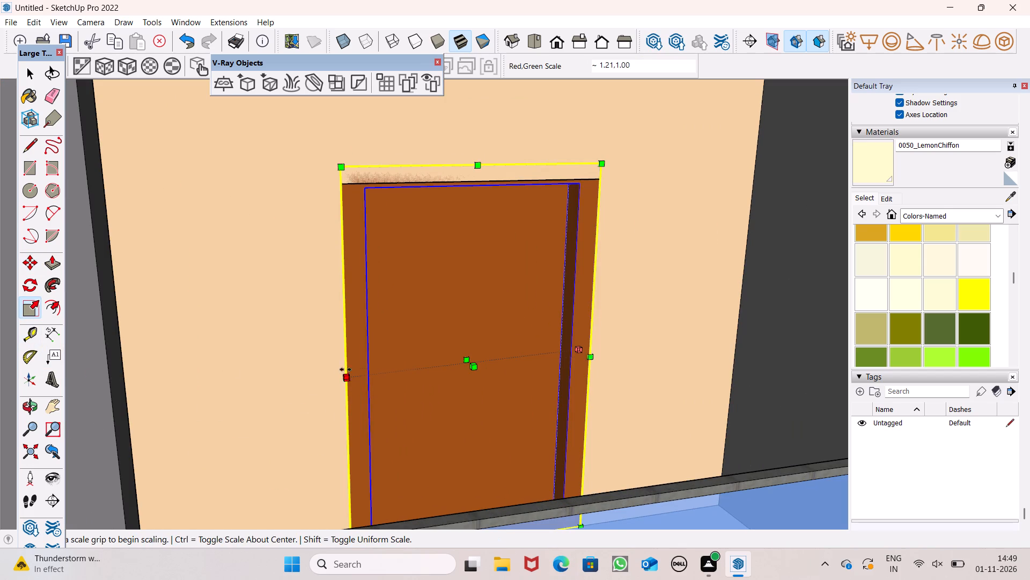
key(ctrl+z)
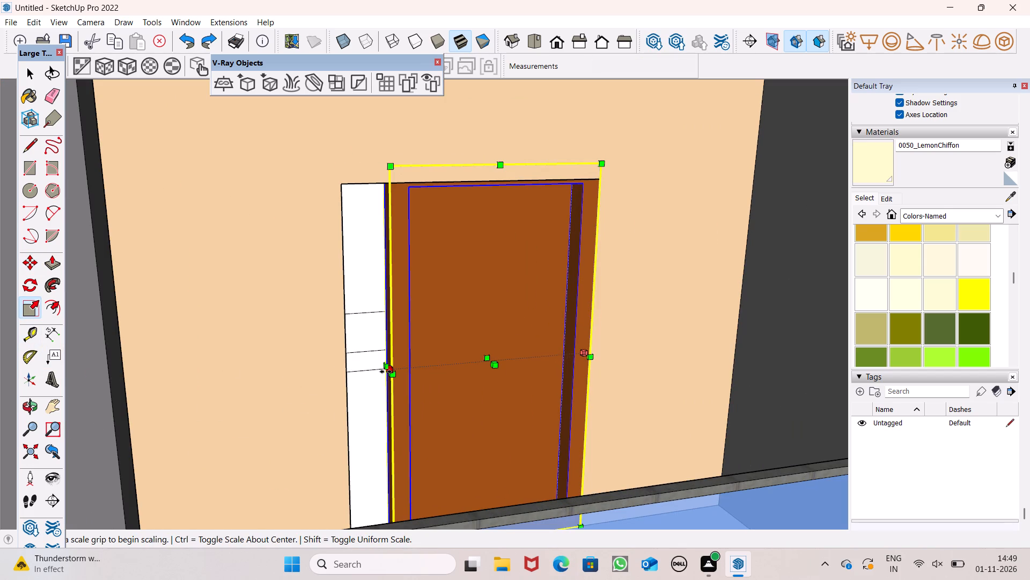
drag(386, 372, 347, 382)
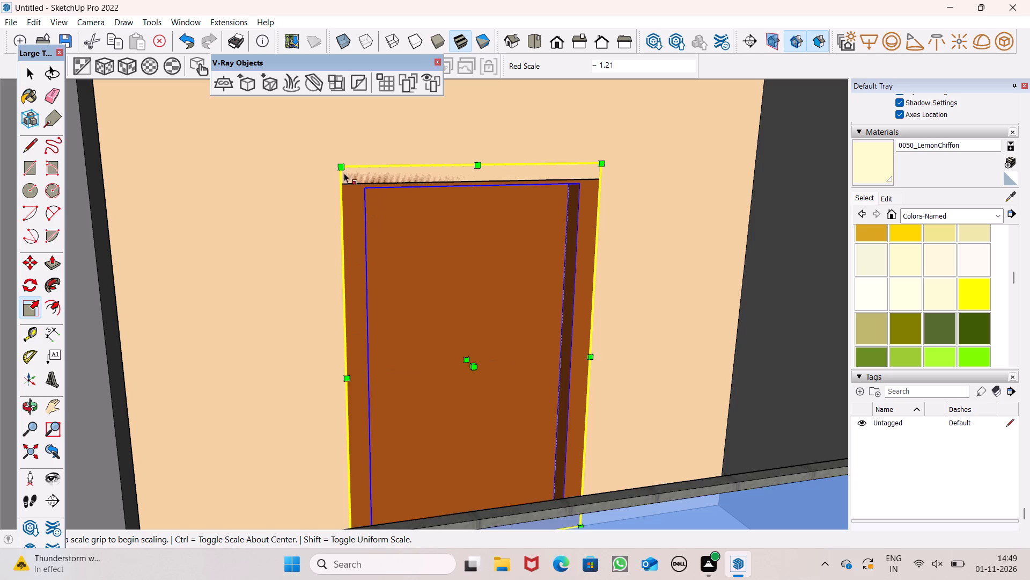
drag(343, 170, 335, 209)
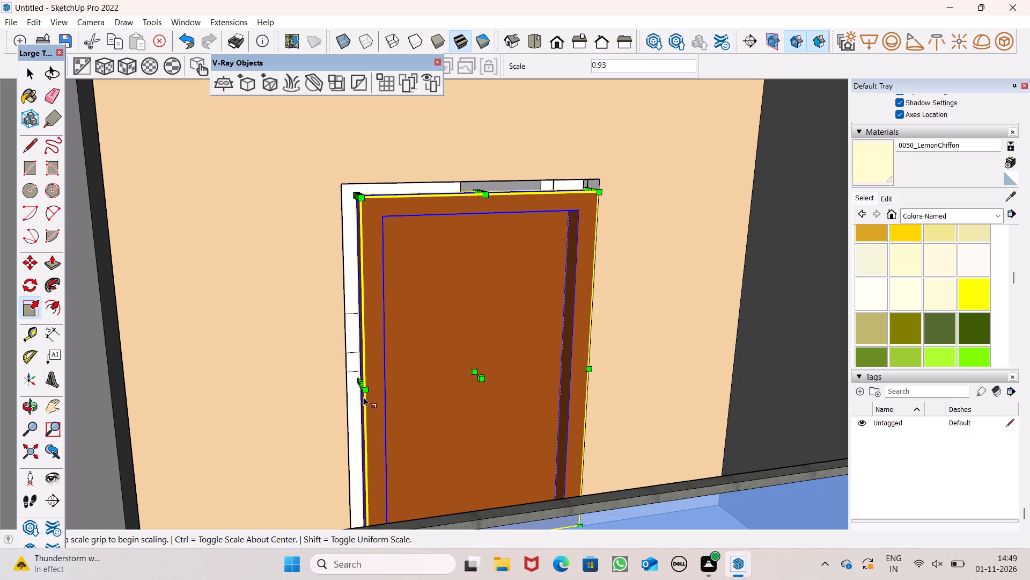
drag(359, 383, 344, 376)
scroll(452, 161, up, 6)
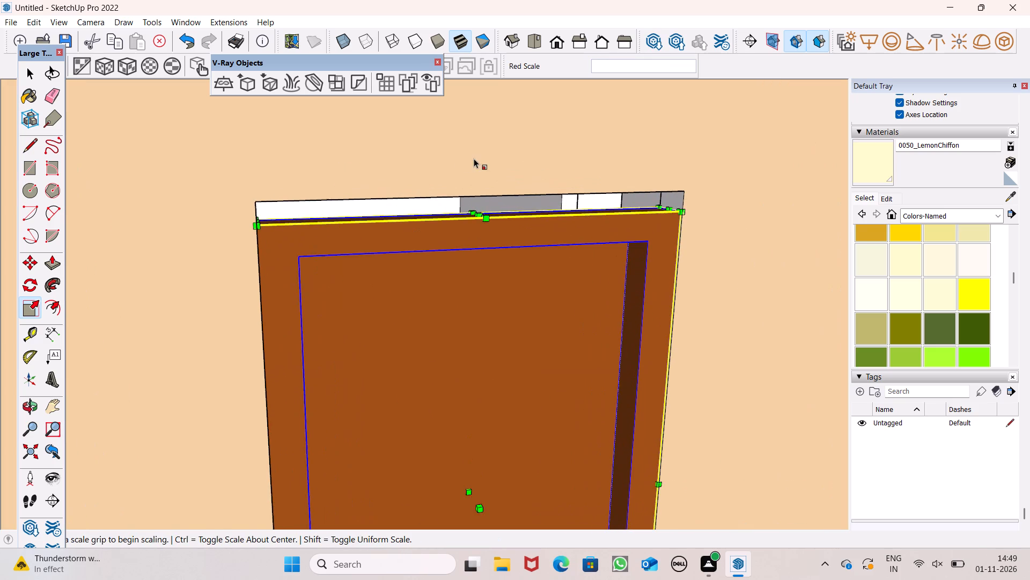
drag(476, 227, 478, 199)
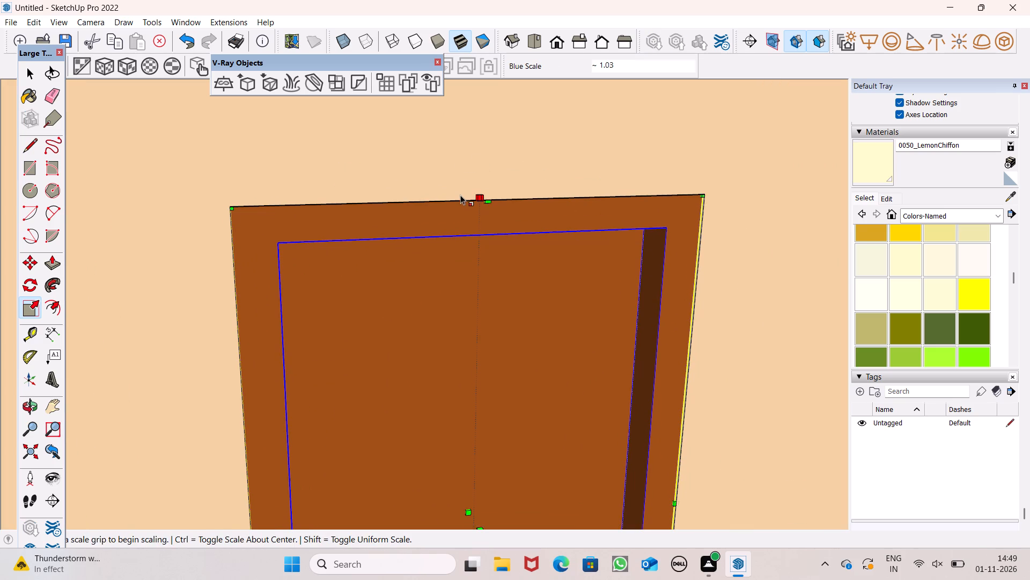
key(space)
scroll(460, 195, down, 19)
middle_drag(498, 206, 444, 192)
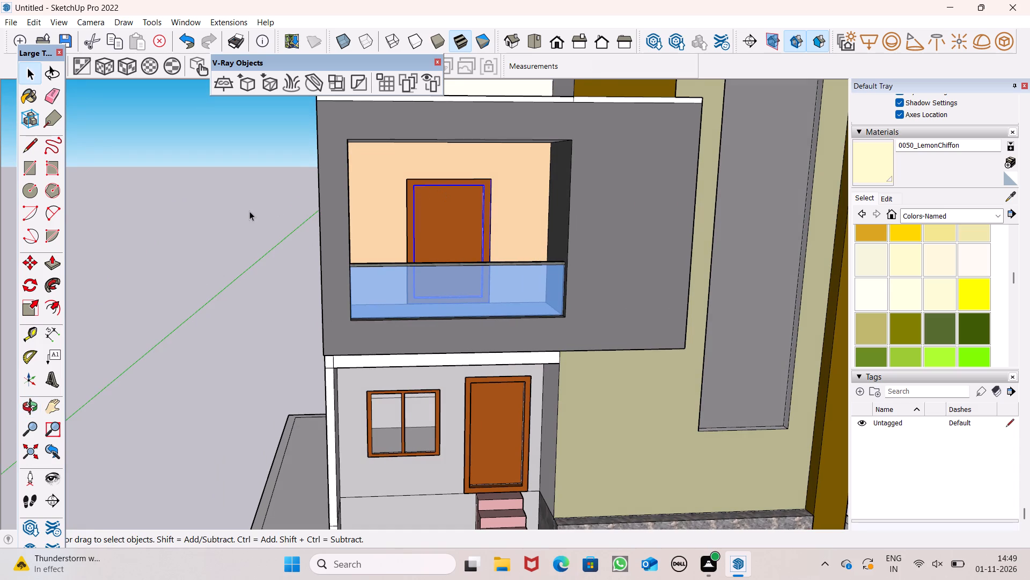
click(248, 211)
Draw a horizontal line about 16' 5" long across the olive wall, just above the stone plinth.
scroll(248, 211, down, 9)
scroll(417, 245, up, 3)
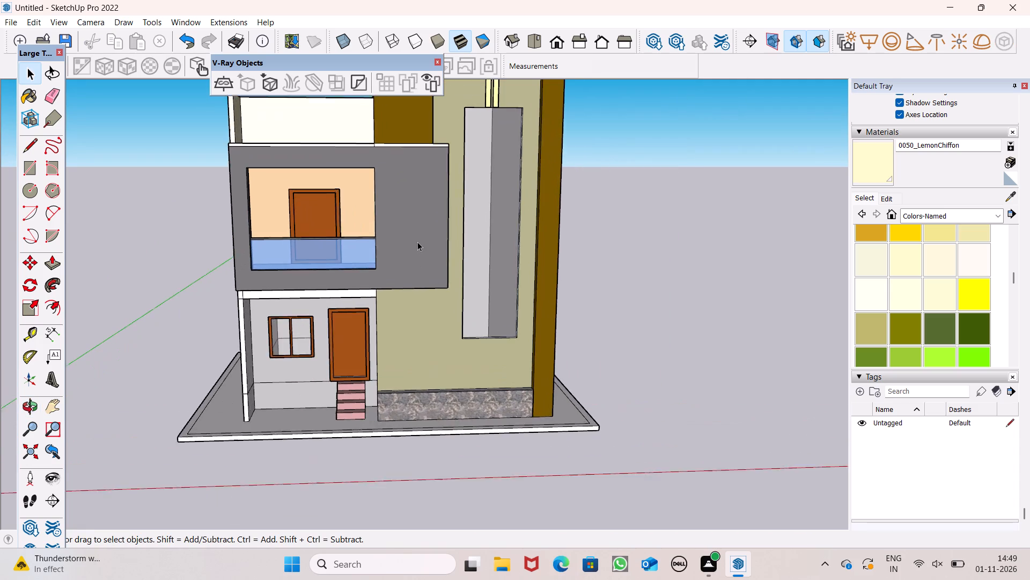
scroll(417, 242, up, 1)
middle_drag(437, 289, 448, 350)
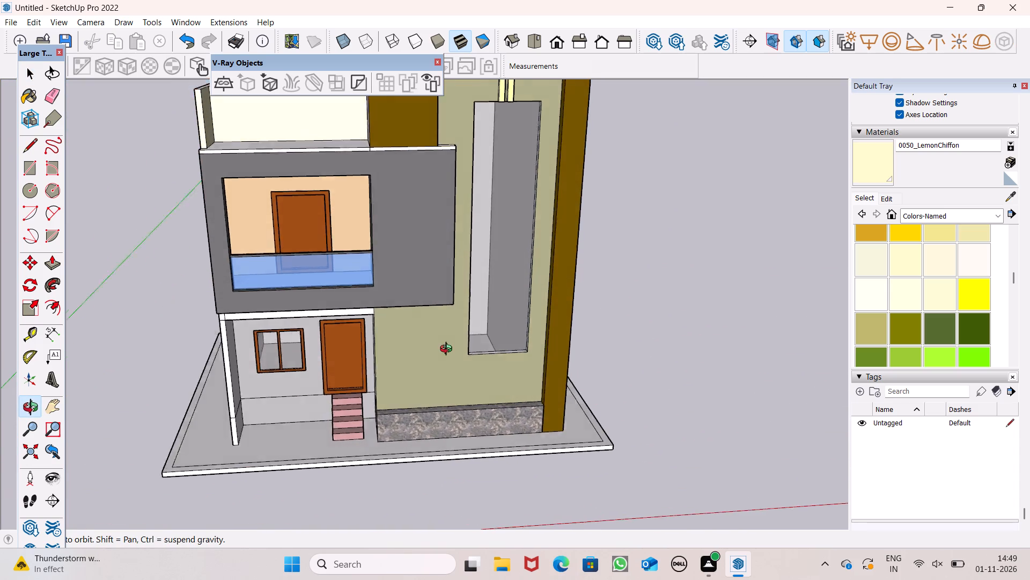
middle_drag(448, 350, 407, 312)
scroll(408, 337, down, 2)
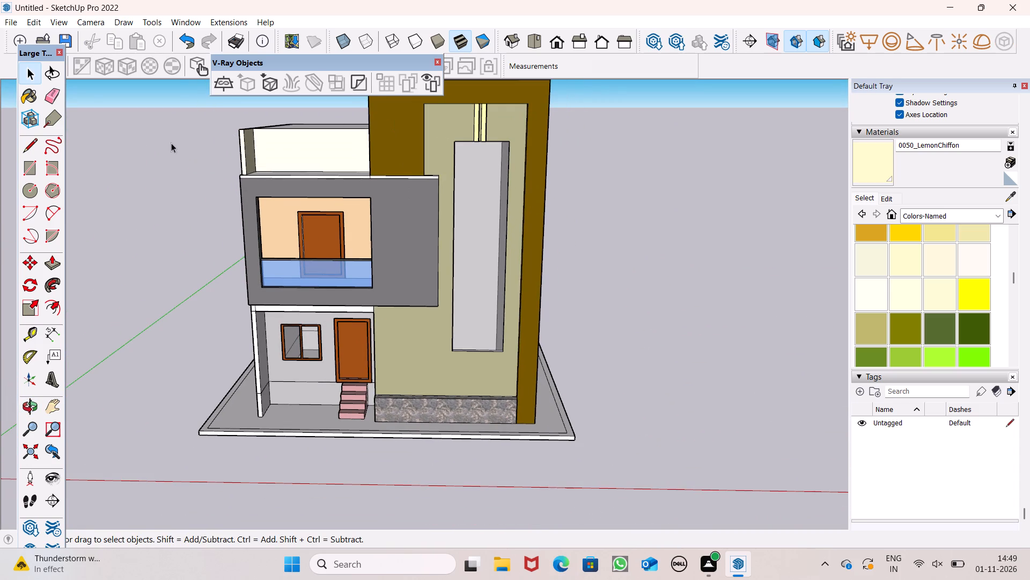
click(30, 148)
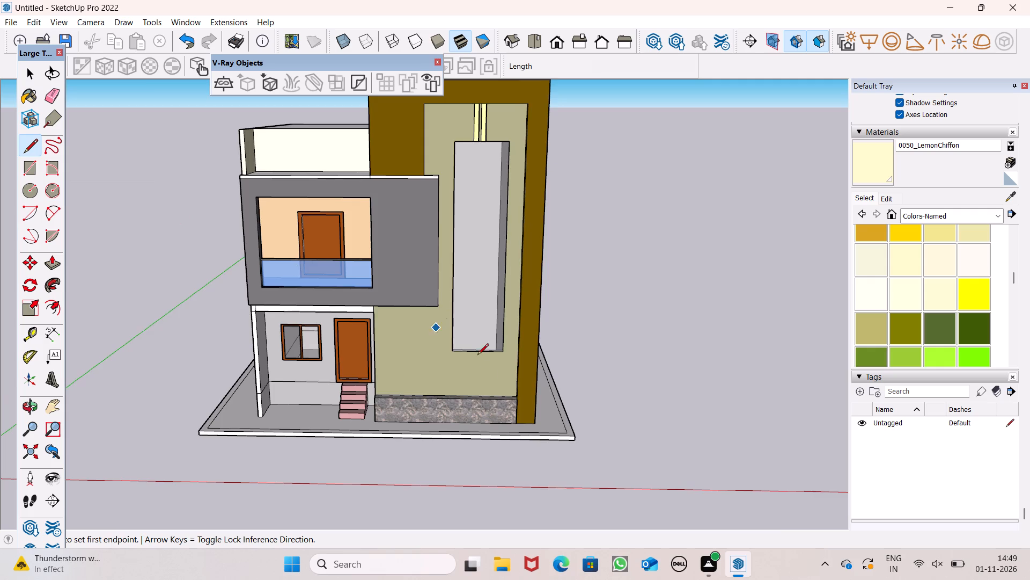
scroll(484, 406, up, 3)
scroll(350, 377, up, 6)
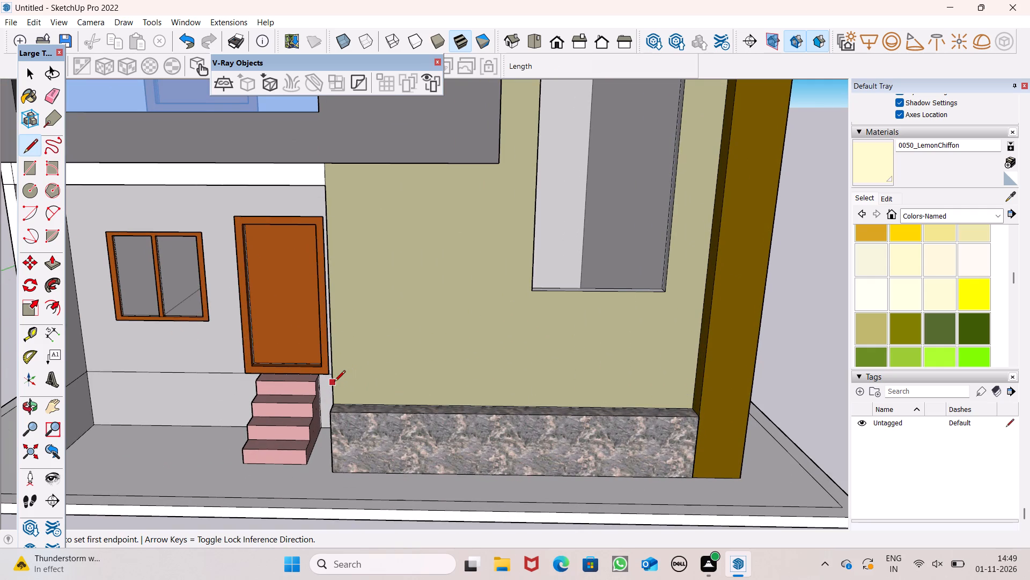
drag(334, 382, 347, 382)
click(692, 381)
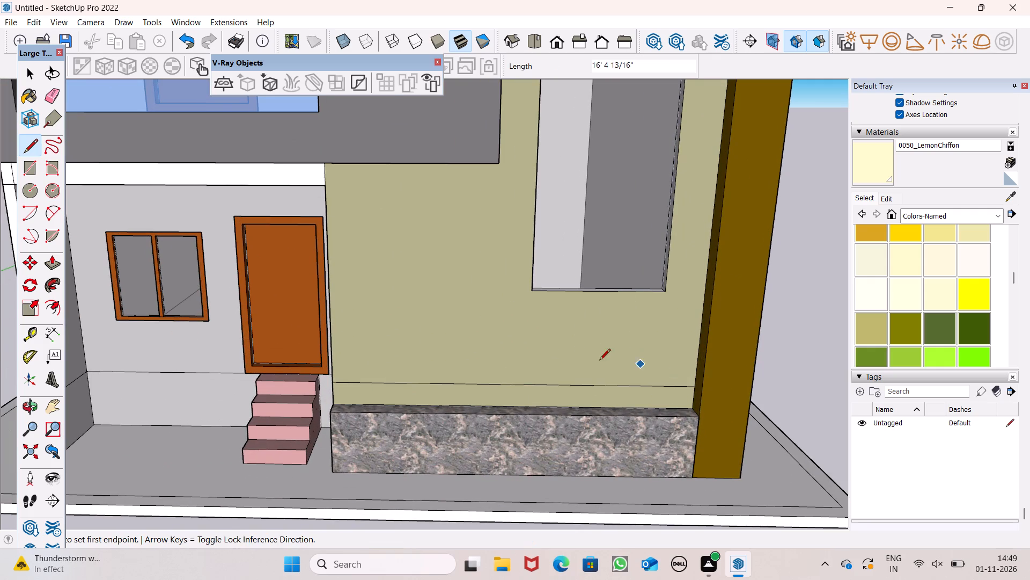
key(space)
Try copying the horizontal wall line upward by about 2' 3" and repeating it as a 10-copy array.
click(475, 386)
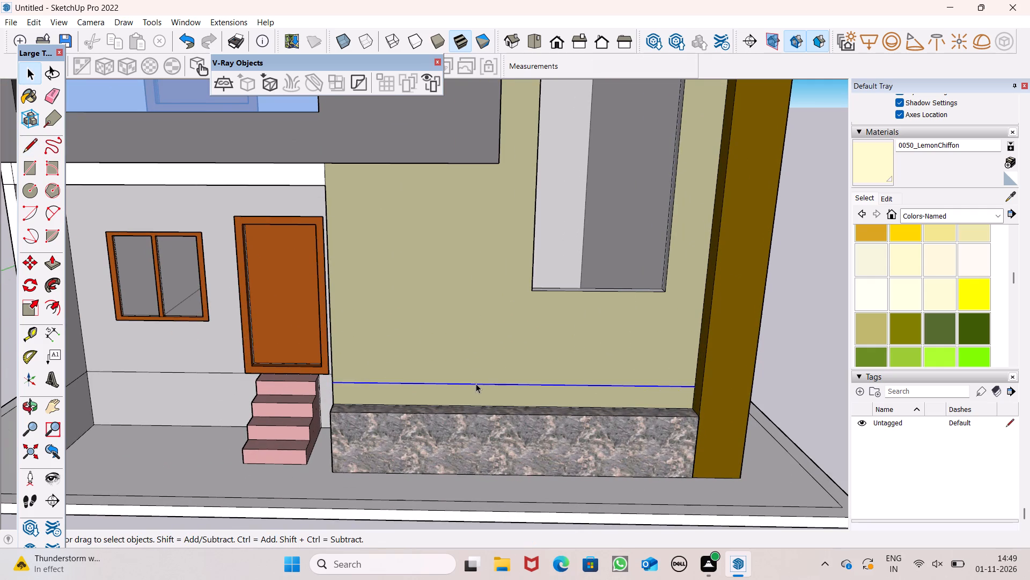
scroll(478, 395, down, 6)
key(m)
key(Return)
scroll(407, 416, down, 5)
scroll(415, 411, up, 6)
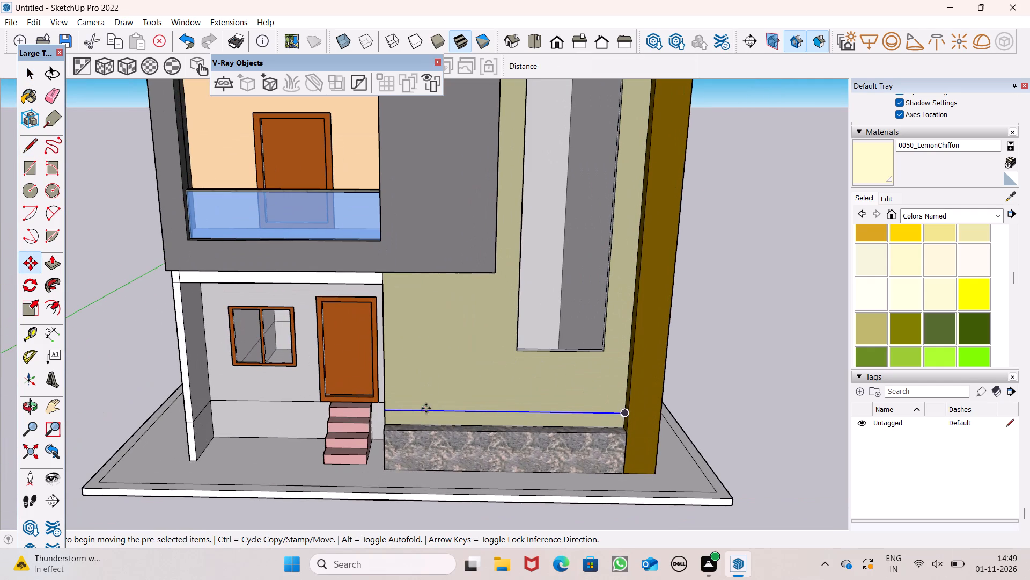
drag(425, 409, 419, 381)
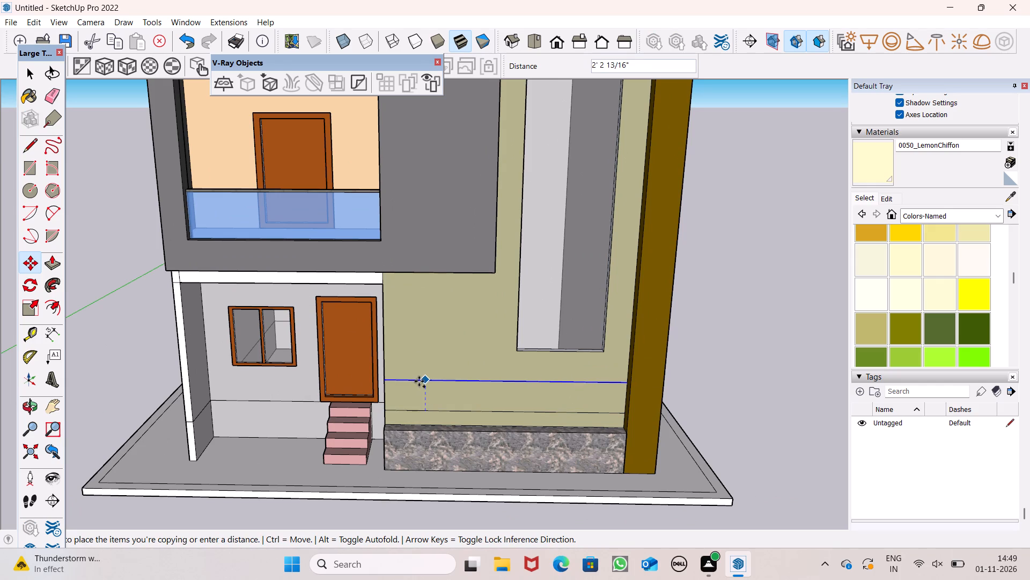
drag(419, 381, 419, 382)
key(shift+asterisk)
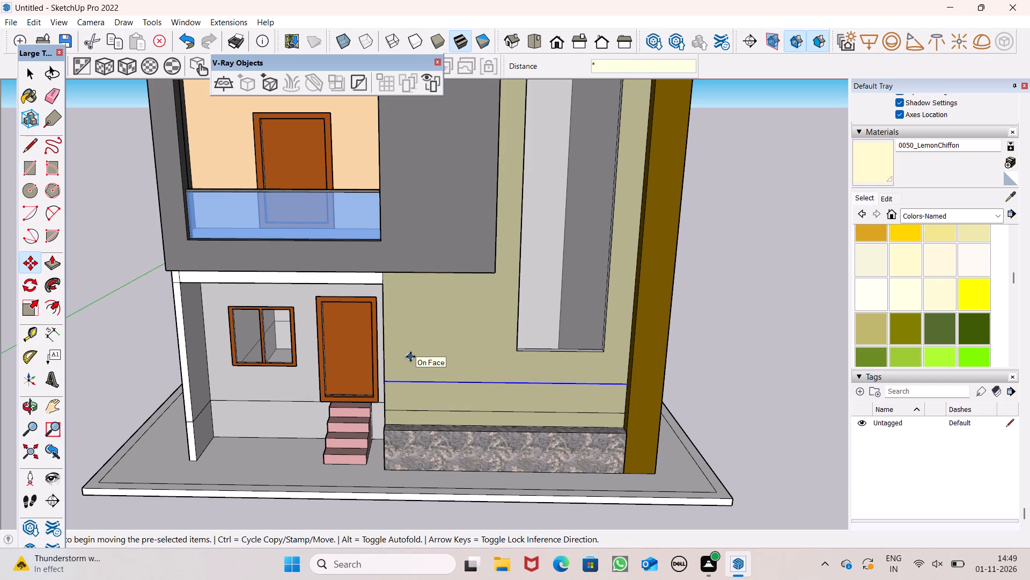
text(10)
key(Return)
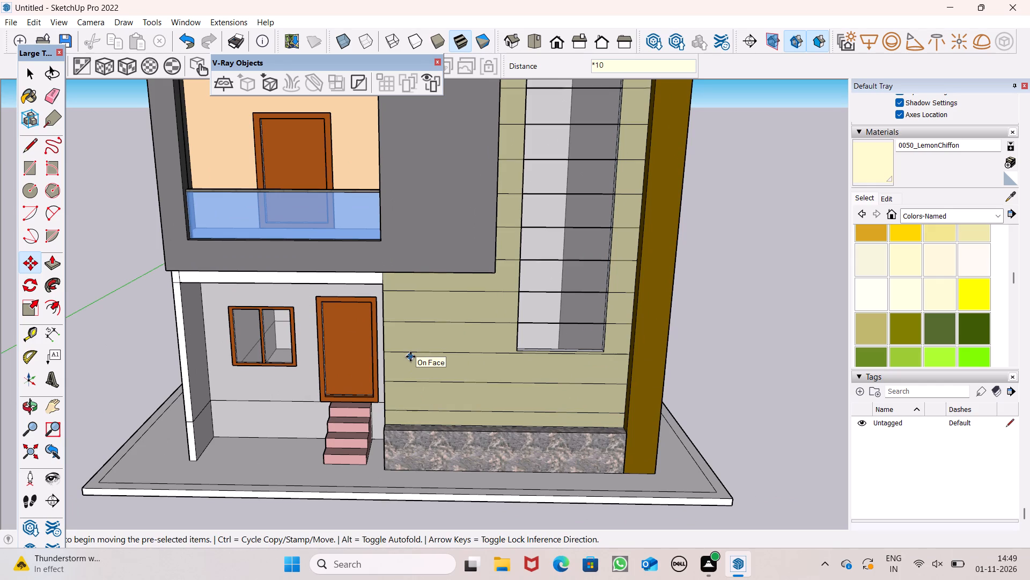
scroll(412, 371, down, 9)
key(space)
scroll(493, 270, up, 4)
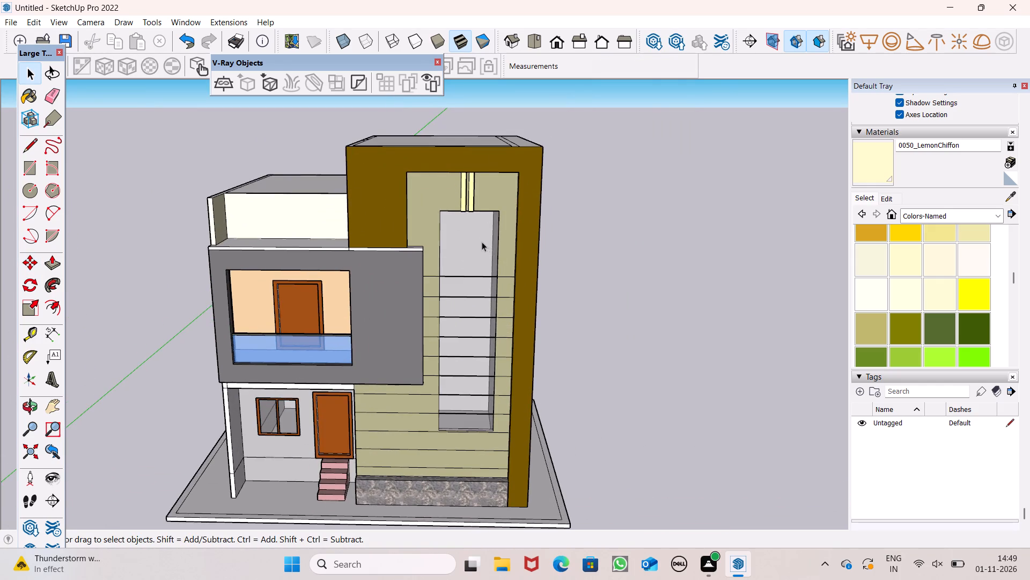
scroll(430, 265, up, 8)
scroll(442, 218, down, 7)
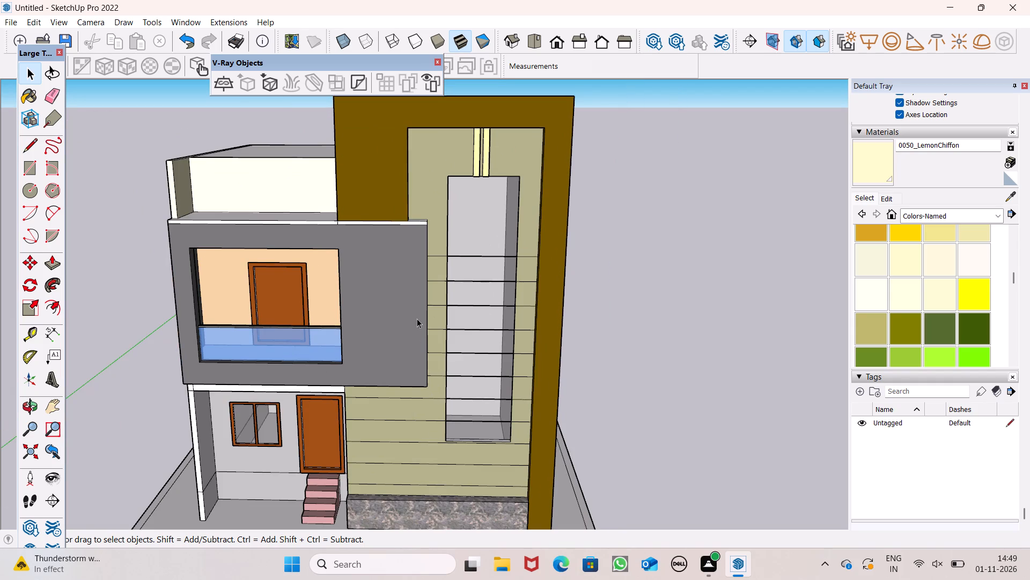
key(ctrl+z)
Copy the horizontal line above the plinth upward by about 2' 9/16" and repeat it as a 24-copy array up the olive wall.
scroll(429, 279, down, 1)
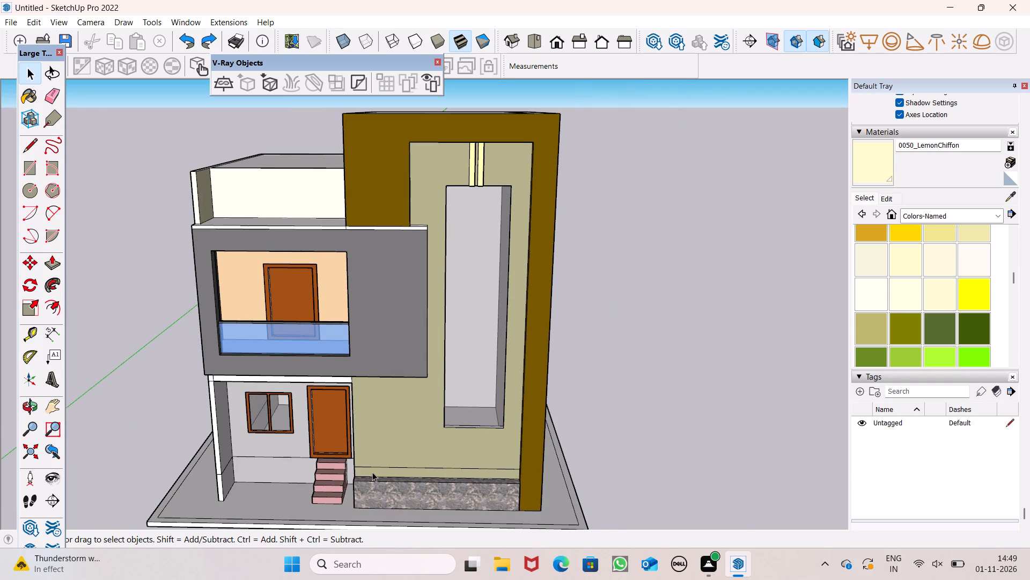
scroll(372, 472, up, 6)
click(377, 463)
key(m)
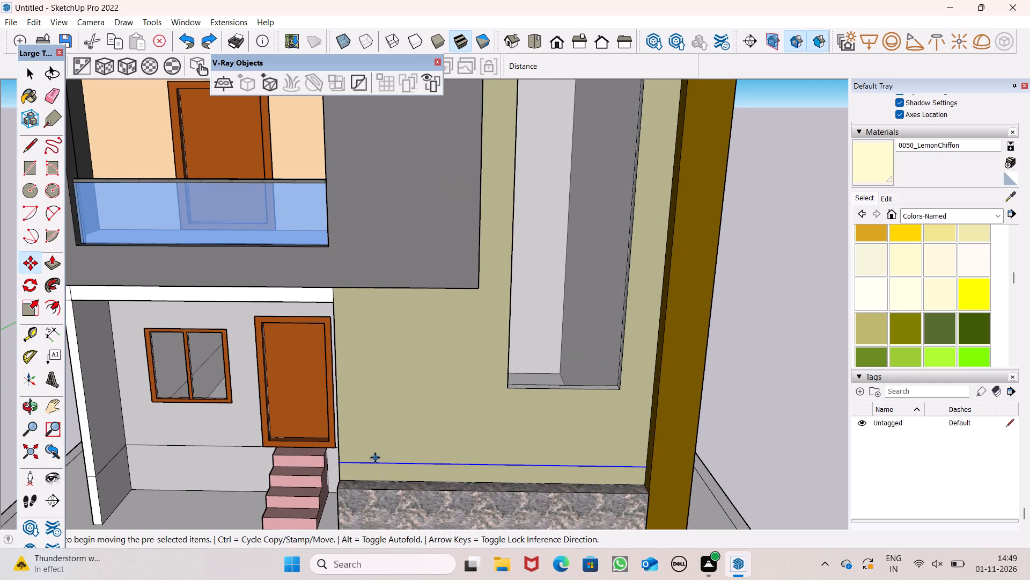
key(Return)
drag(373, 463, 373, 447)
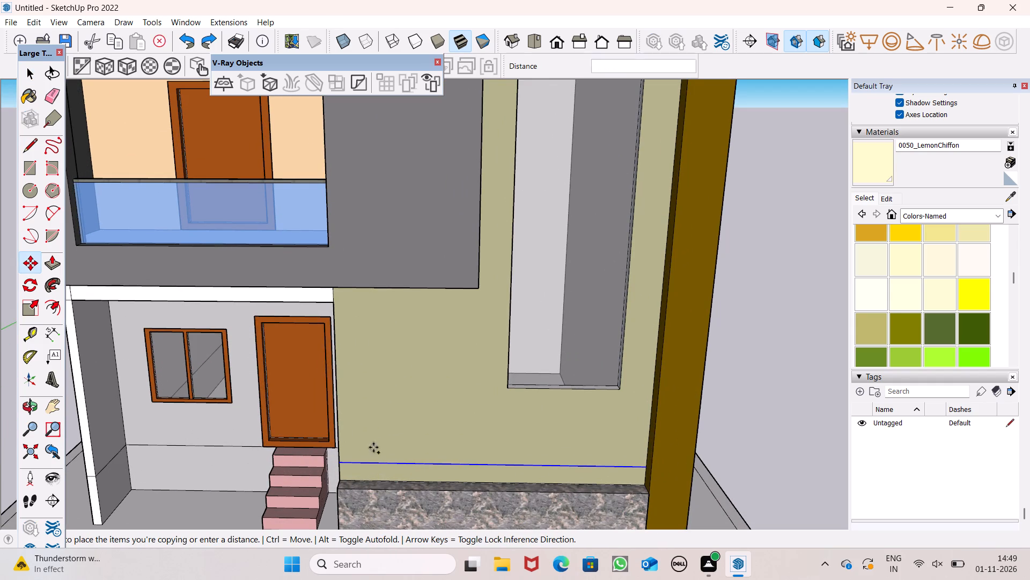
drag(373, 447, 370, 428)
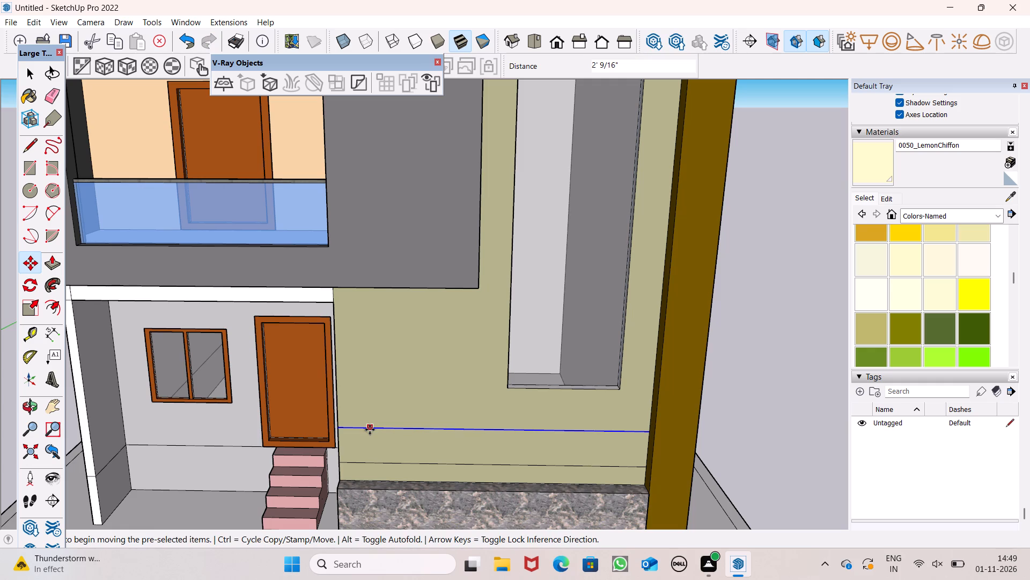
key(shift+asterisk)
key(2)
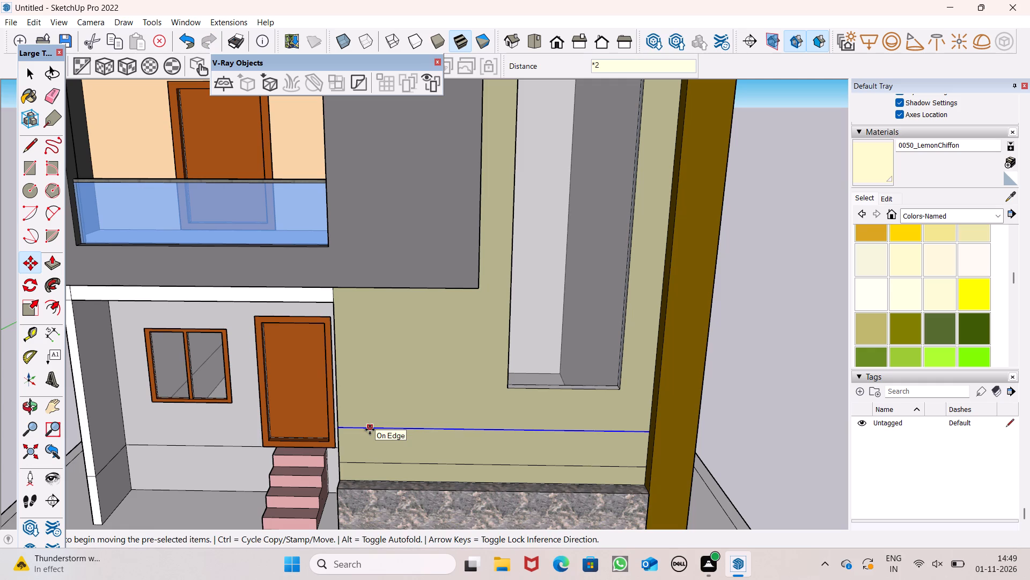
key(4)
key(Return)
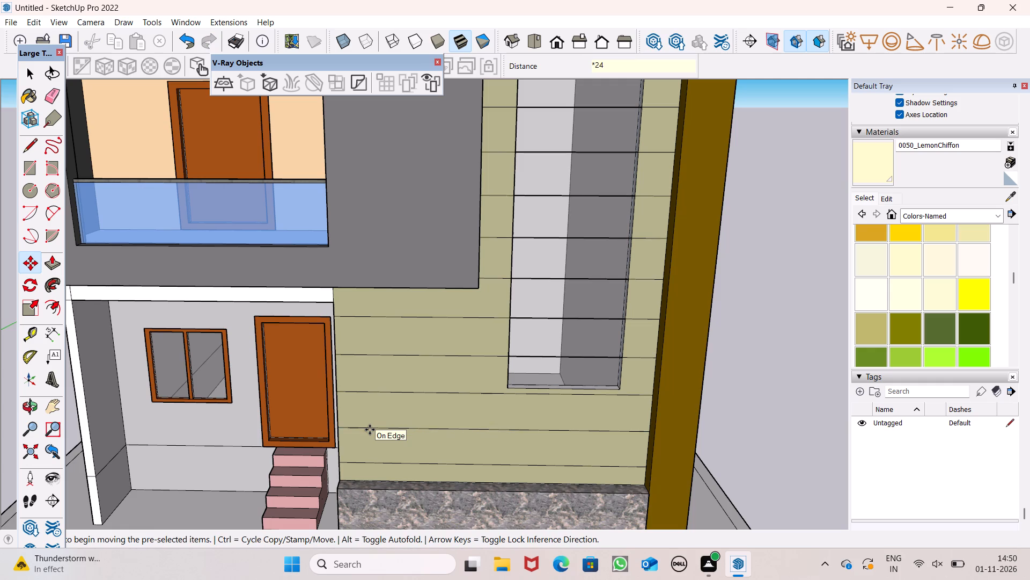
Delete the surplus copied groove lines floating in the air above the tower roof.
scroll(407, 503, down, 8)
key(space)
scroll(447, 314, down, 5)
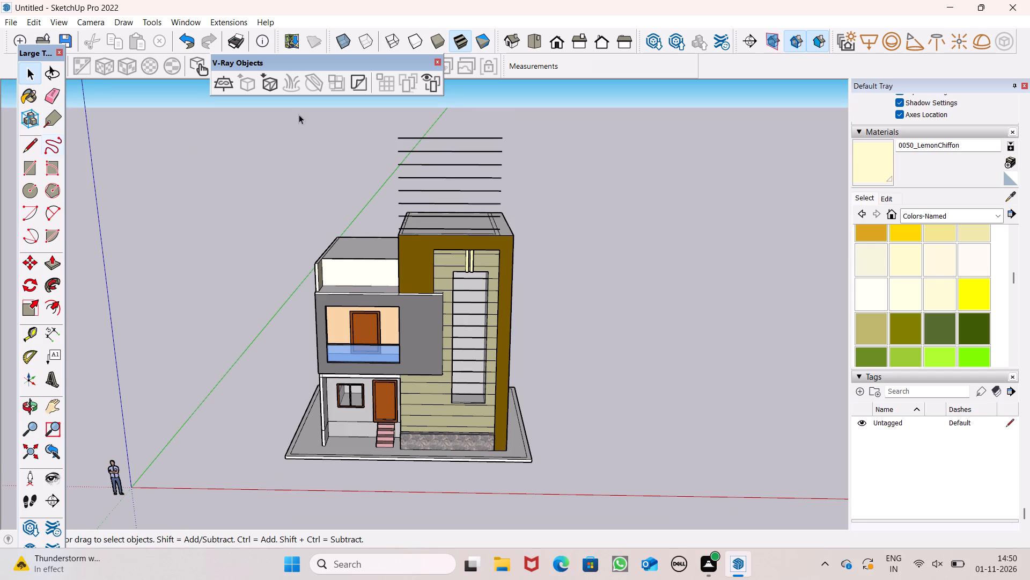
drag(300, 113, 564, 206)
key(Delete)
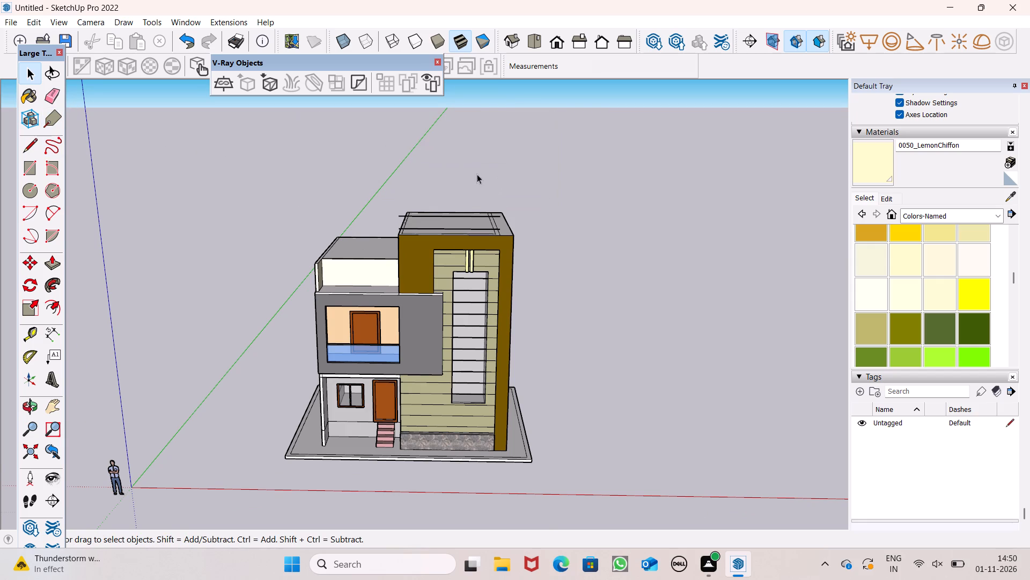
Delete the last two stray groove lines crossing over the top of the tower roof.
scroll(477, 174, up, 7)
click(422, 233)
click(458, 172)
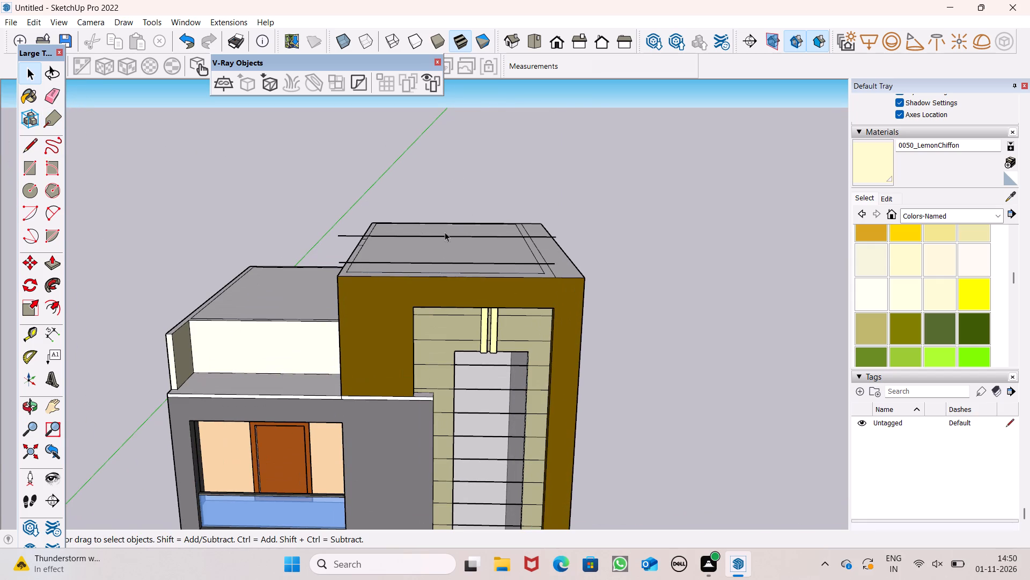
scroll(397, 266, up, 8)
click(396, 261)
click(371, 151)
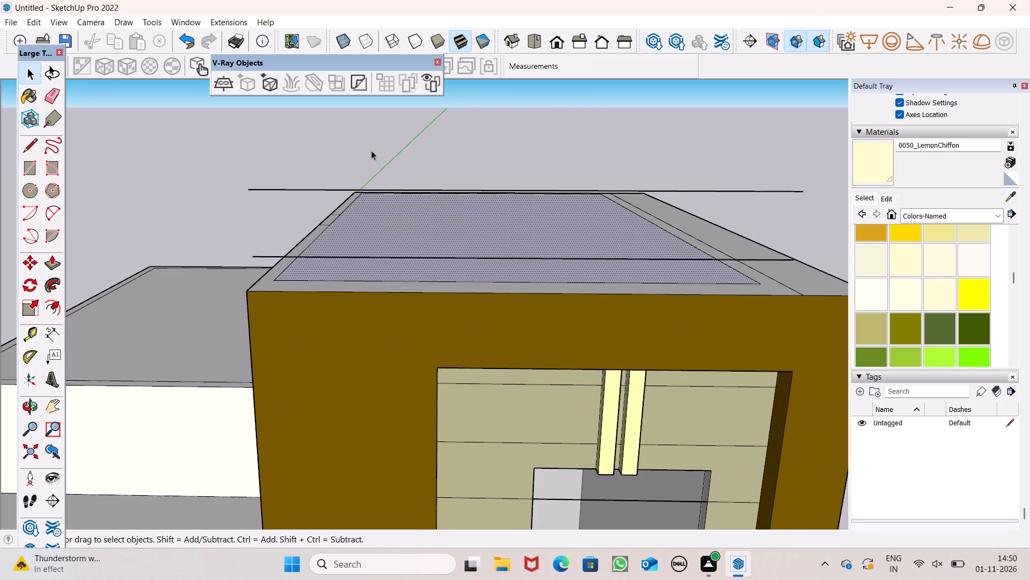
scroll(279, 198, up, 5)
click(278, 172)
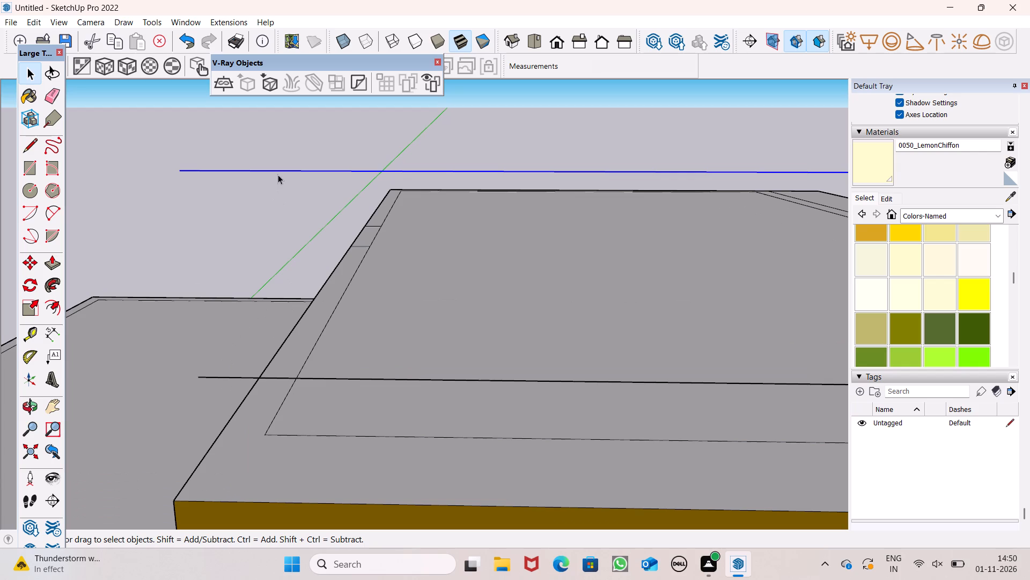
ctrl+click(234, 379)
key(Delete)
Erase the groove lines that cross the tall vertical window recess in the olive wall.
scroll(204, 286, down, 8)
scroll(236, 250, down, 6)
middle_drag(315, 339, 319, 310)
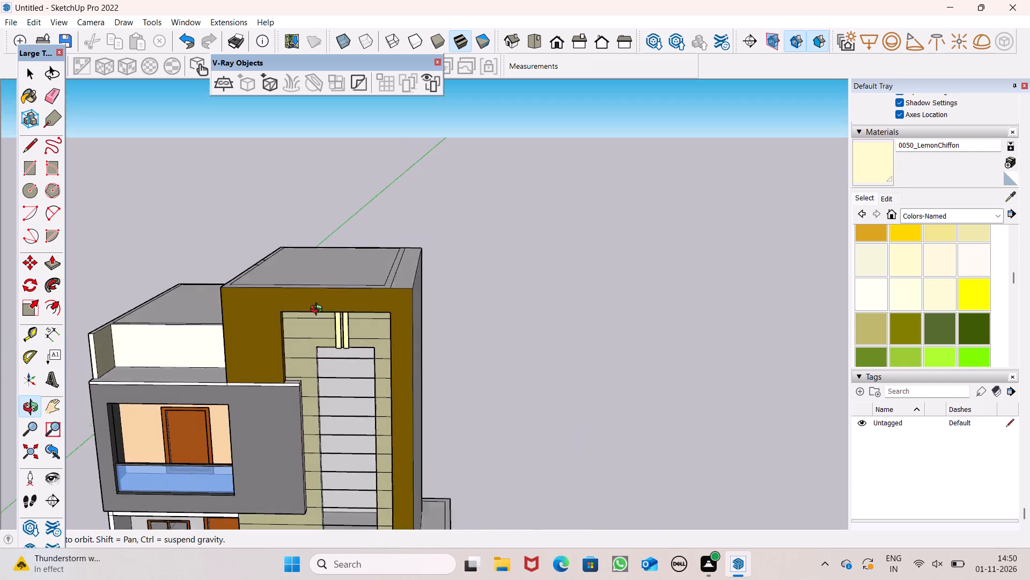
middle_drag(319, 310, 336, 249)
scroll(319, 303, up, 1)
scroll(336, 249, up, 2)
scroll(362, 216, down, 6)
scroll(344, 308, up, 3)
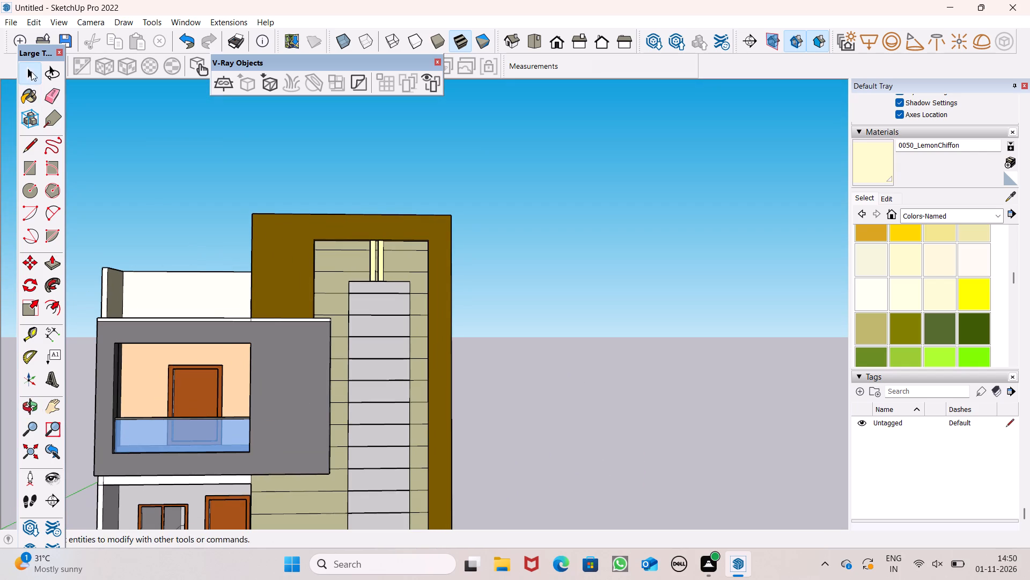
click(56, 108)
click(52, 98)
scroll(391, 168, down, 7)
scroll(470, 265, up, 1)
middle_drag(474, 268, 494, 378)
scroll(394, 300, up, 8)
drag(363, 192, 395, 408)
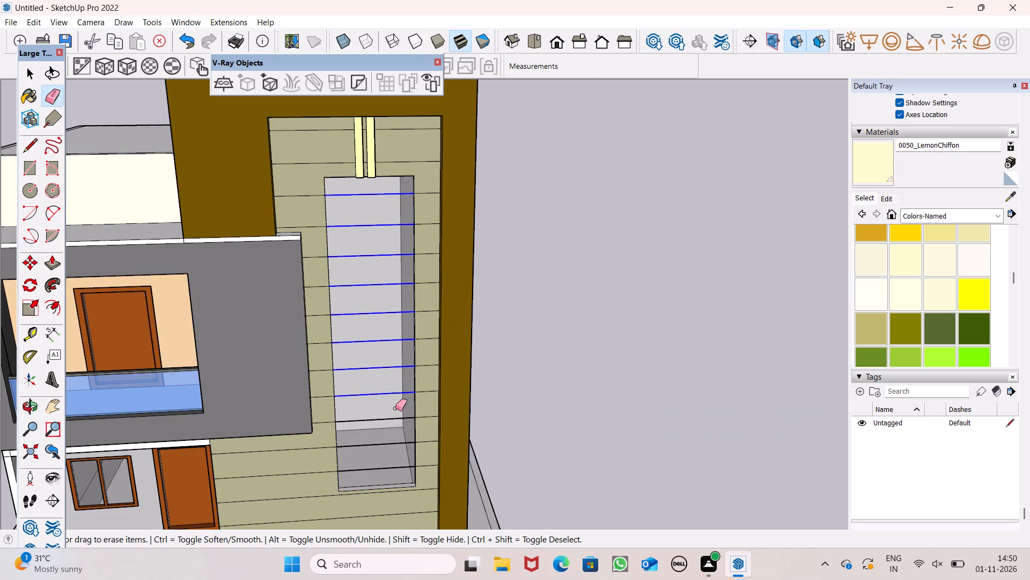
drag(395, 408, 372, 416)
Paint the rear wall and both plain outer side walls of the house with 0050_LemonChiffon.
scroll(349, 204, down, 7)
middle_drag(410, 329, 310, 390)
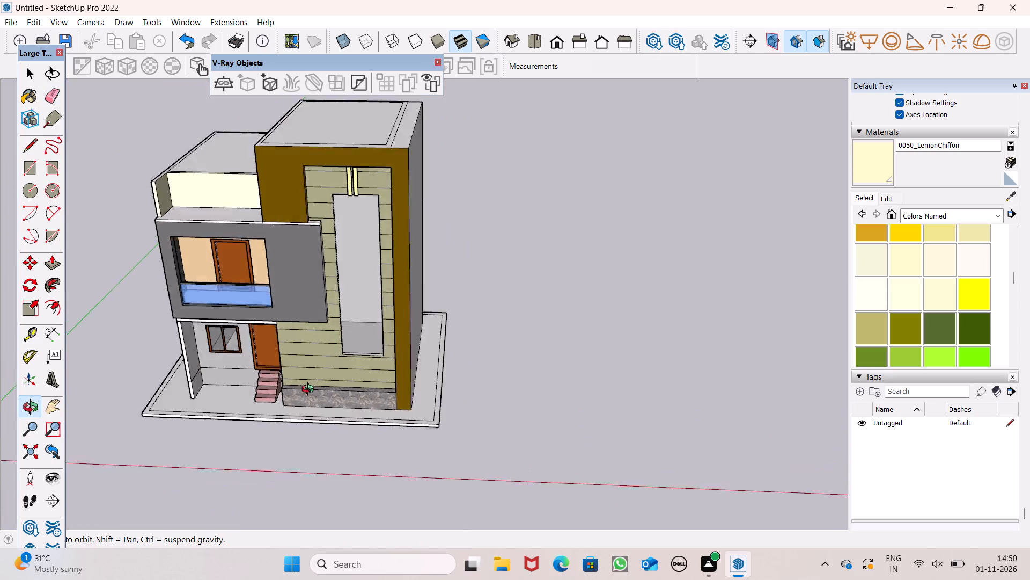
middle_drag(310, 390, 185, 355)
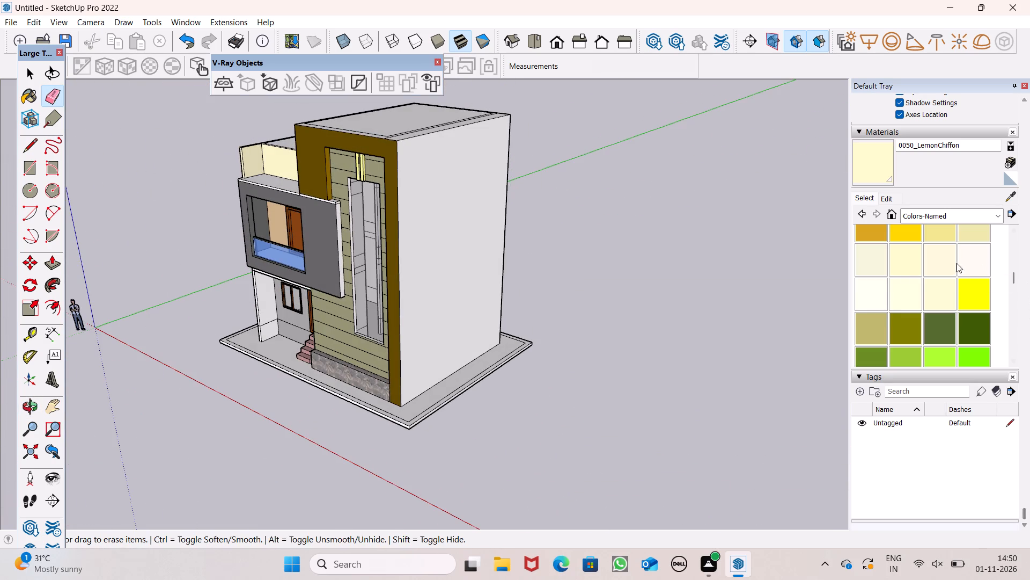
click(860, 301)
click(506, 235)
click(880, 156)
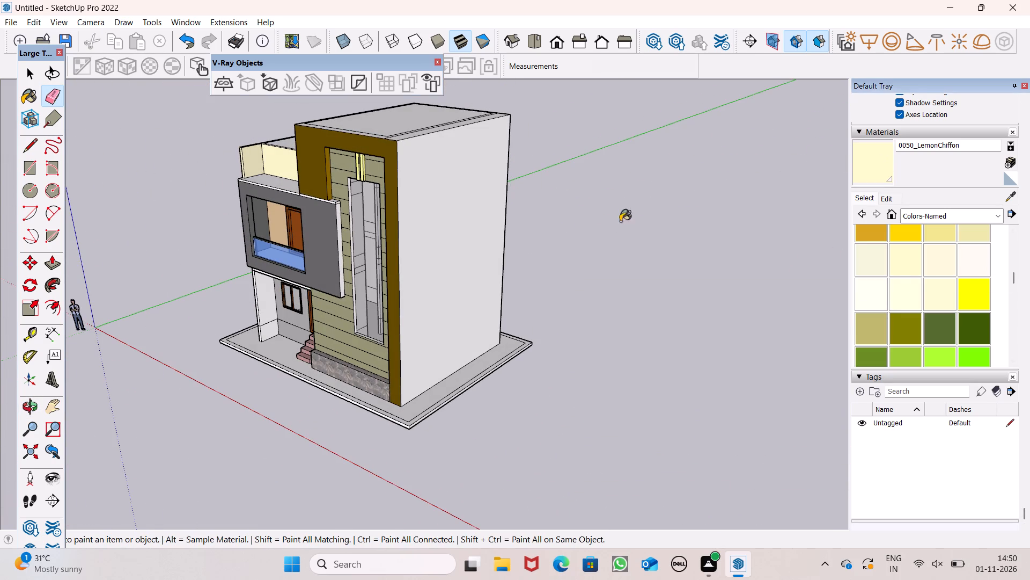
drag(556, 230, 518, 236)
click(454, 234)
middle_drag(577, 298, 65, 361)
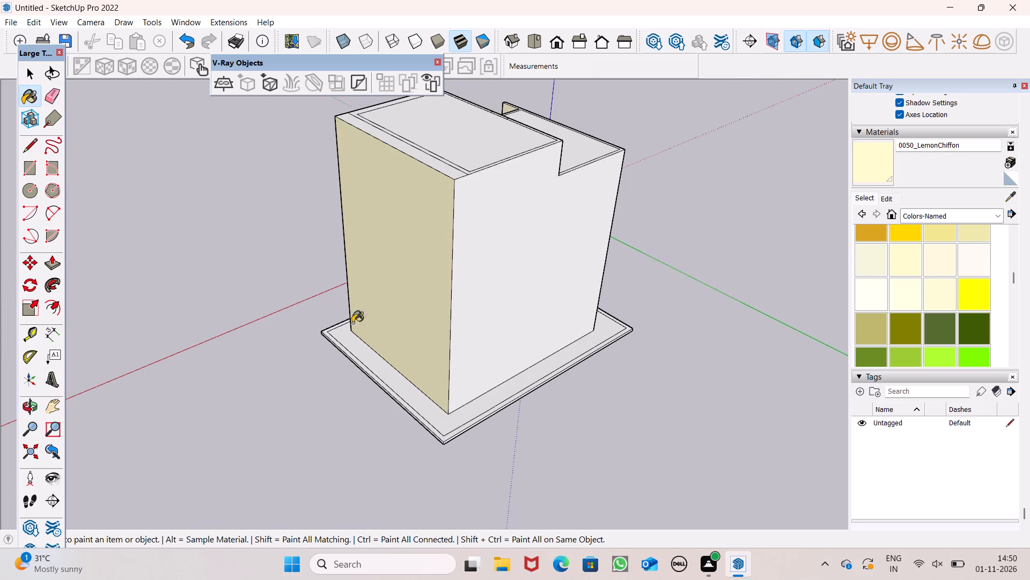
click(475, 281)
scroll(526, 282, down, 4)
middle_drag(539, 301, 315, 334)
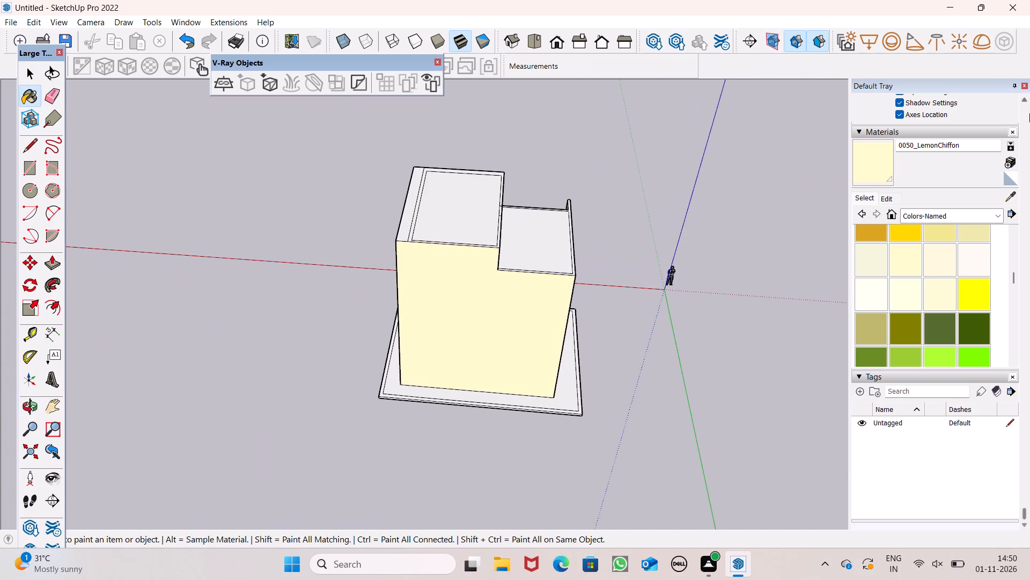
middle_drag(635, 344, 187, 241)
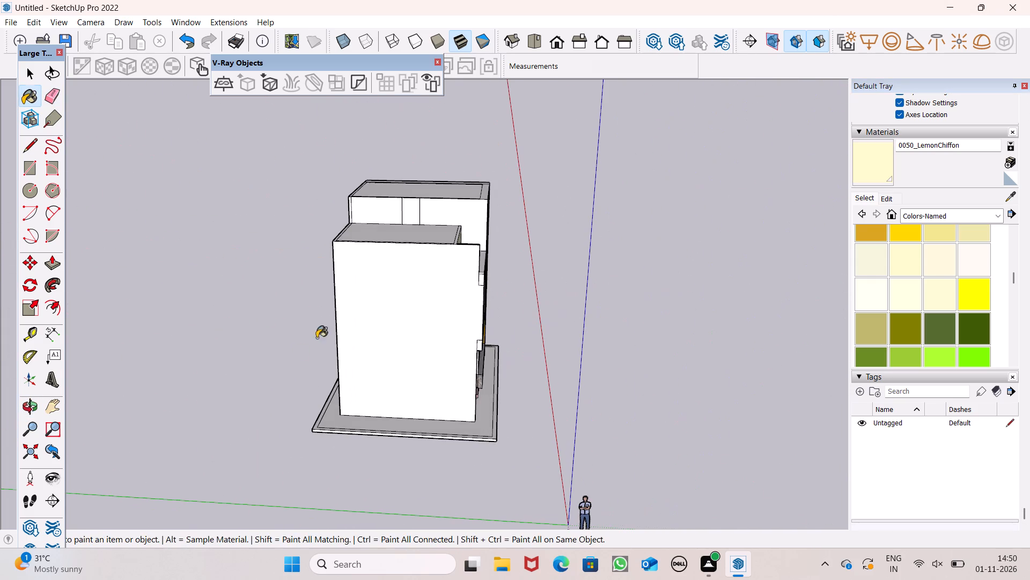
click(401, 388)
Paint the tower's side wall above the upper terrace with 0050_LemonChiffon.
scroll(463, 378, up, 1)
middle_drag(460, 376, 114, 373)
scroll(296, 307, up, 5)
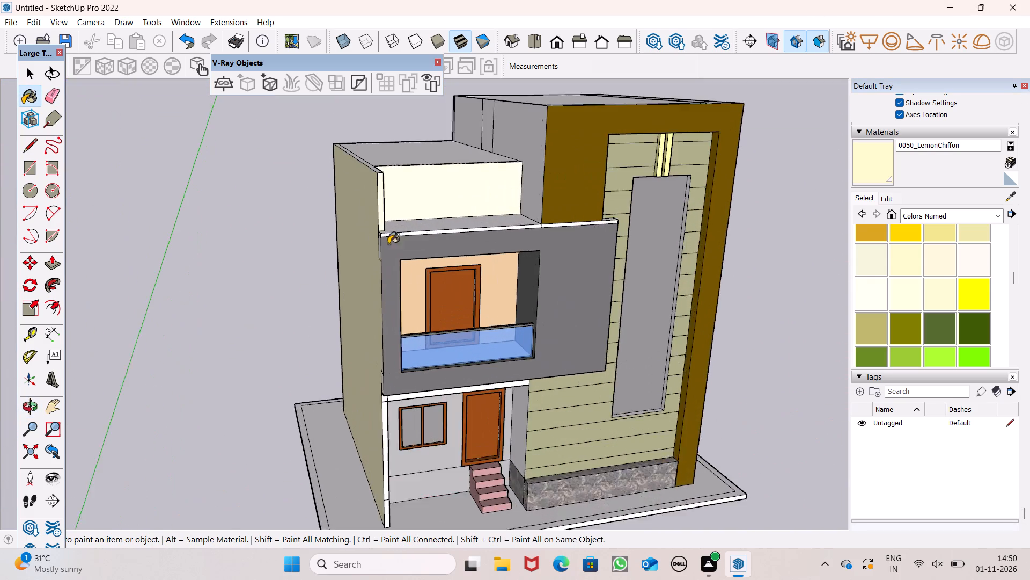
scroll(388, 244, up, 2)
middle_drag(402, 226, 319, 231)
scroll(319, 231, up, 1)
scroll(499, 212, up, 1)
click(561, 103)
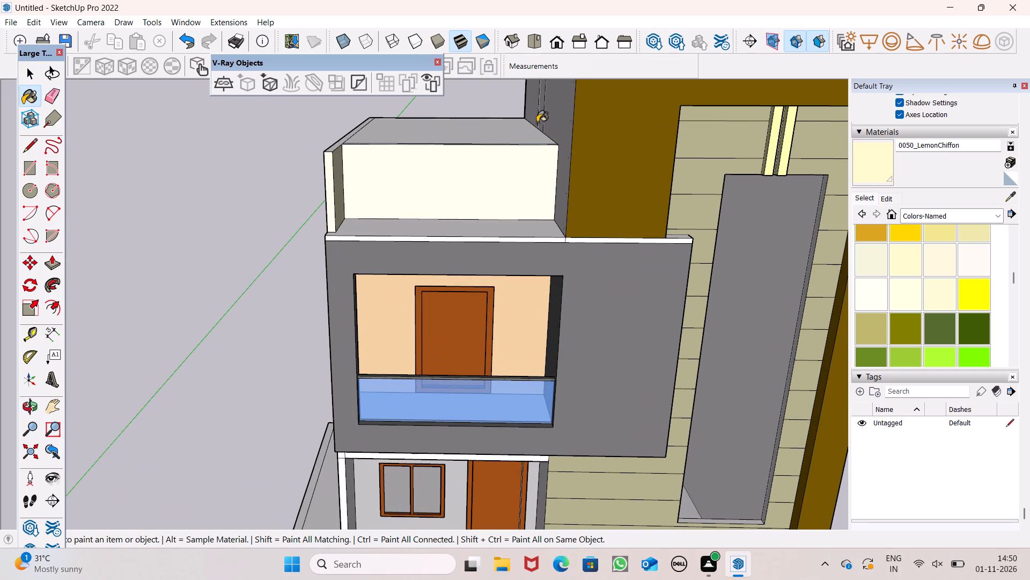
Examine the front elevation of the house from several angles to check the grooves and wall colours.
scroll(530, 176, down, 7)
middle_drag(588, 336, 502, 238)
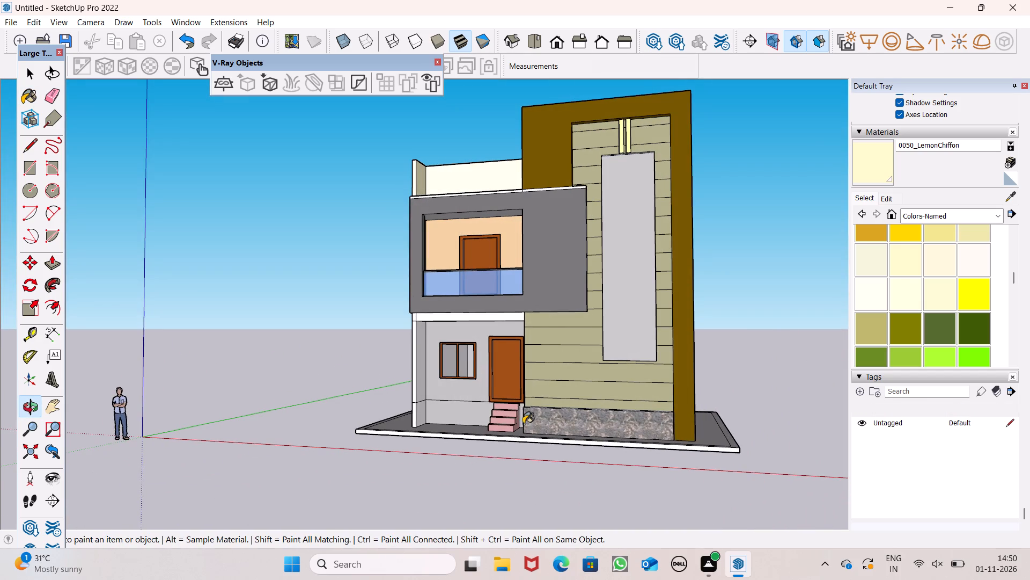
key(space)
scroll(484, 484, down, 3)
middle_drag(497, 495, 614, 516)
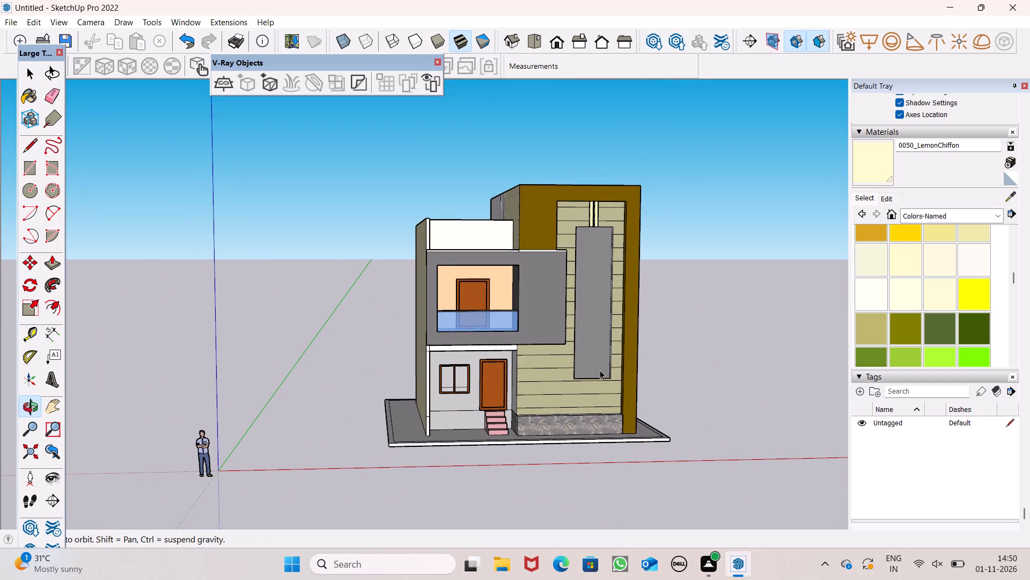
scroll(503, 379, down, 1)
middle_drag(575, 404, 548, 398)
scroll(628, 328, up, 1)
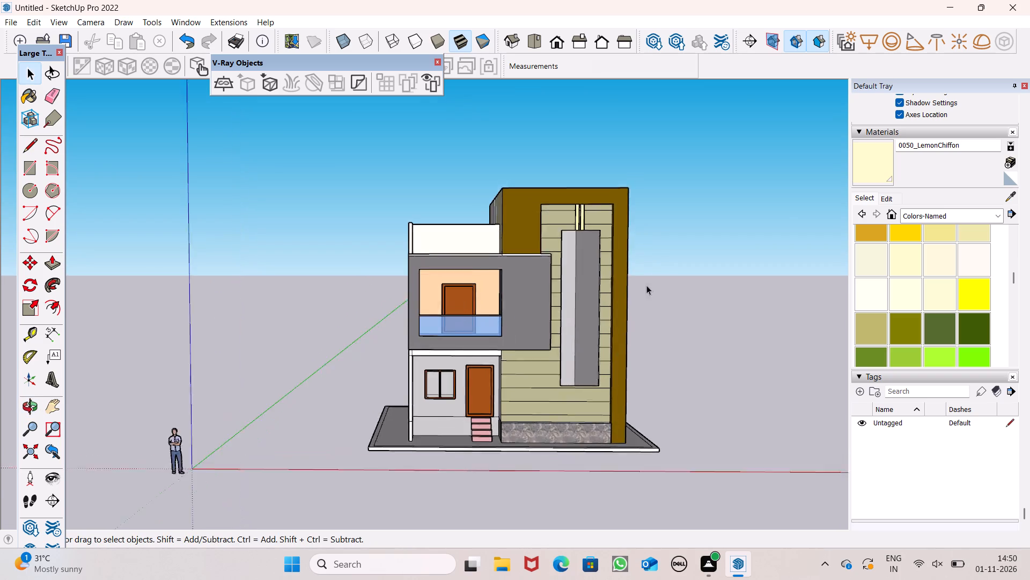
scroll(646, 285, up, 3)
scroll(711, 339, down, 1)
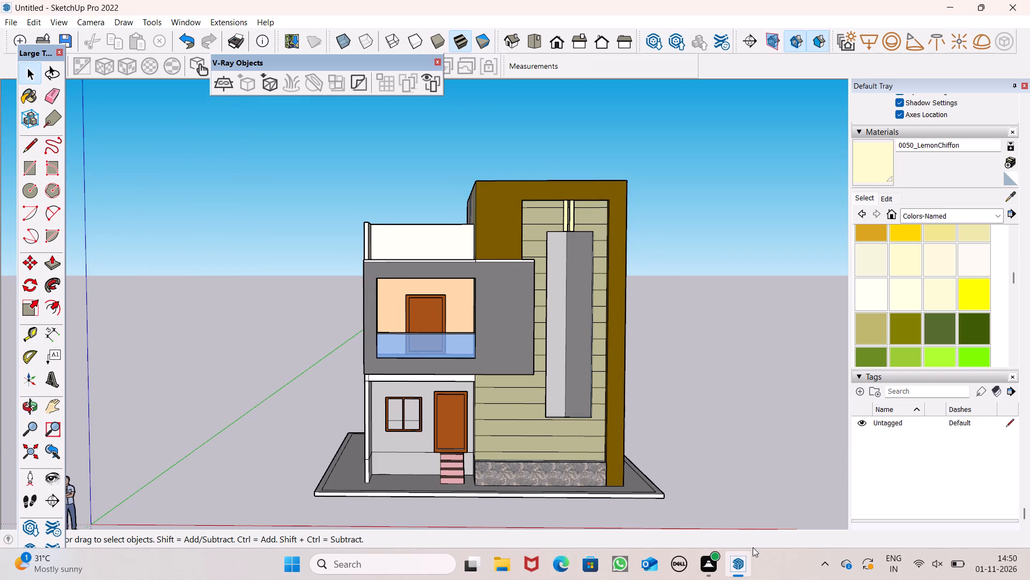
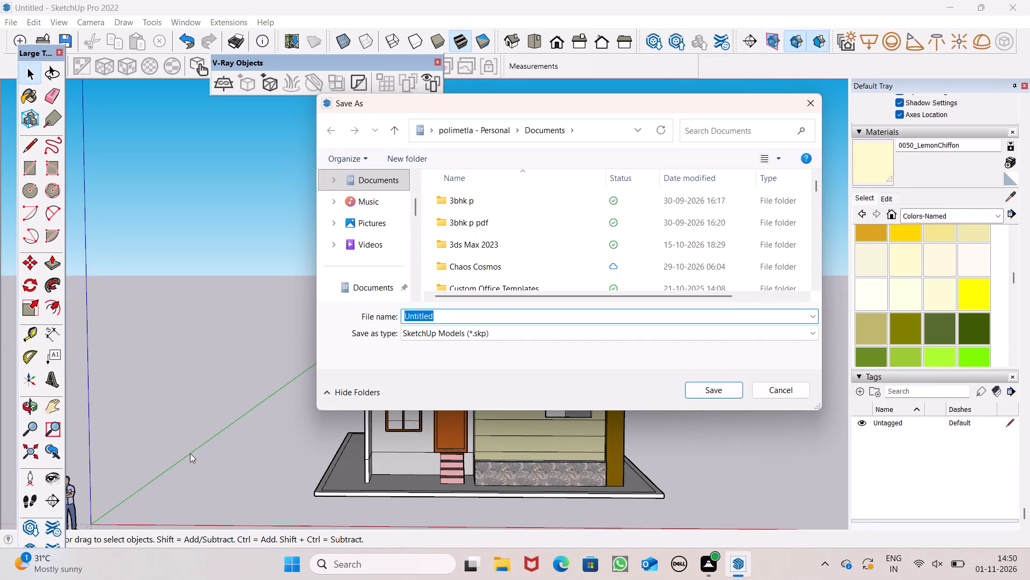
Save the model as a SketchUp file named "brown elevation" in the Documents folder.
key(BackSpace)
text(brown elevation)
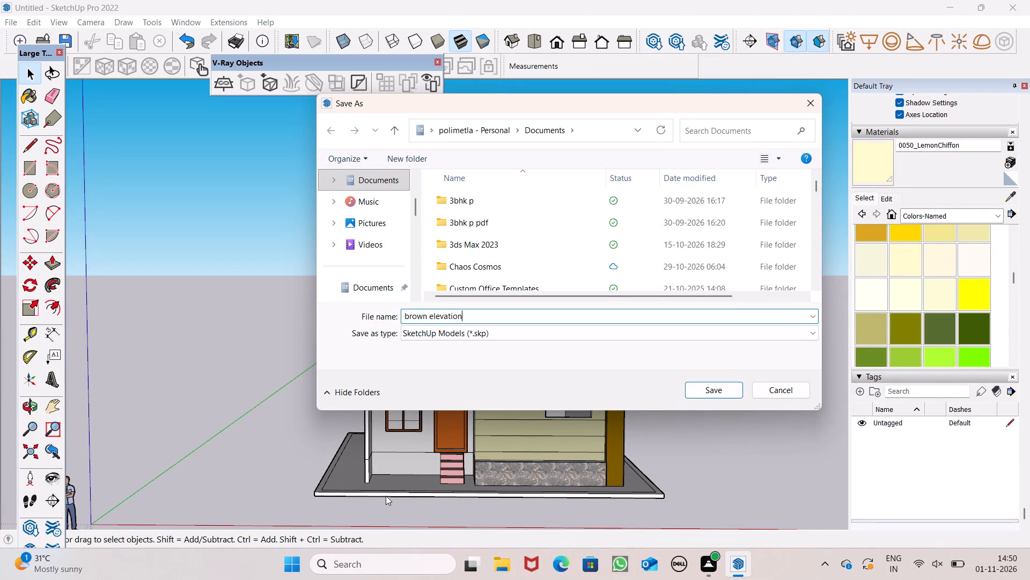
click(704, 389)
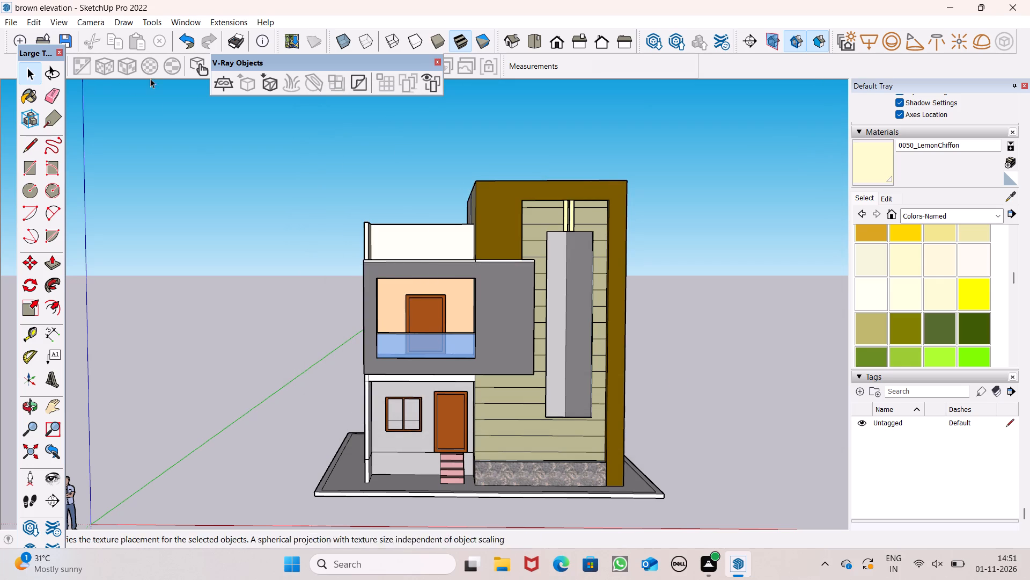
Export the current front view as a 2D JPEG image named "brown elevation" to the Documents folder.
click(13, 23)
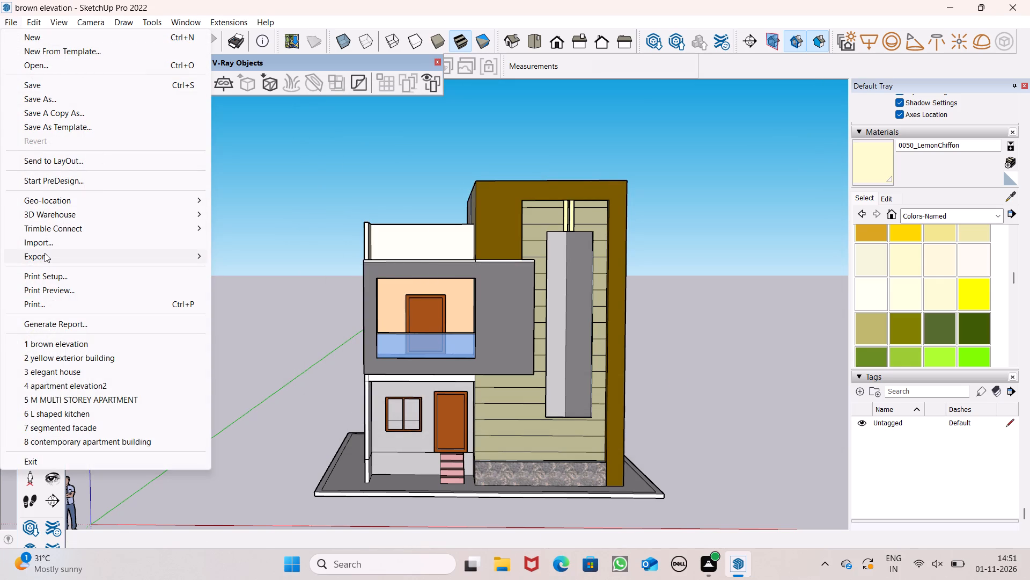
click(44, 253)
click(126, 259)
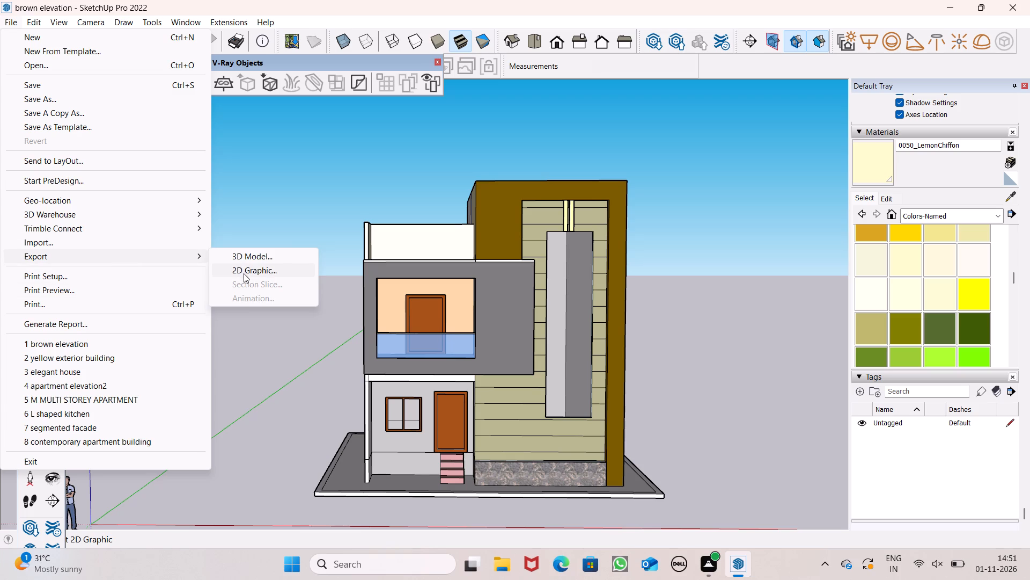
click(244, 273)
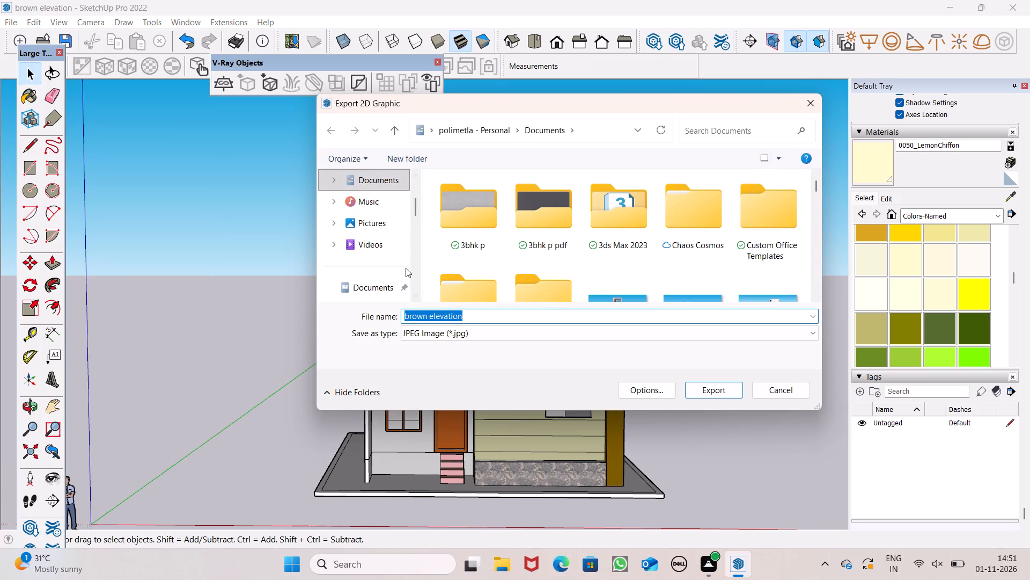
click(693, 392)
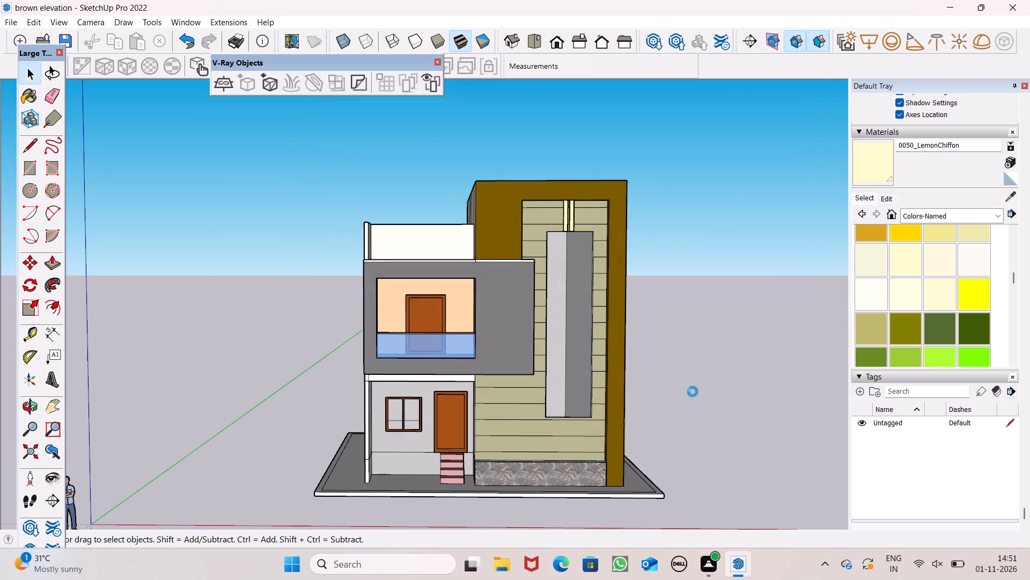